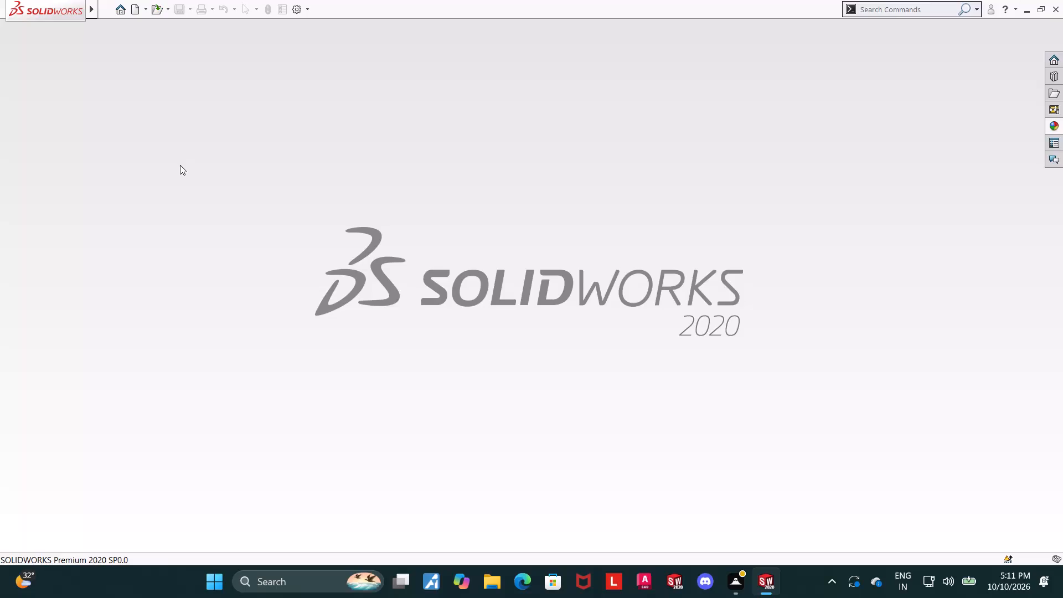
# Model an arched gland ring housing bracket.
# Create a new part document.
pyautogui.click(136, 7)
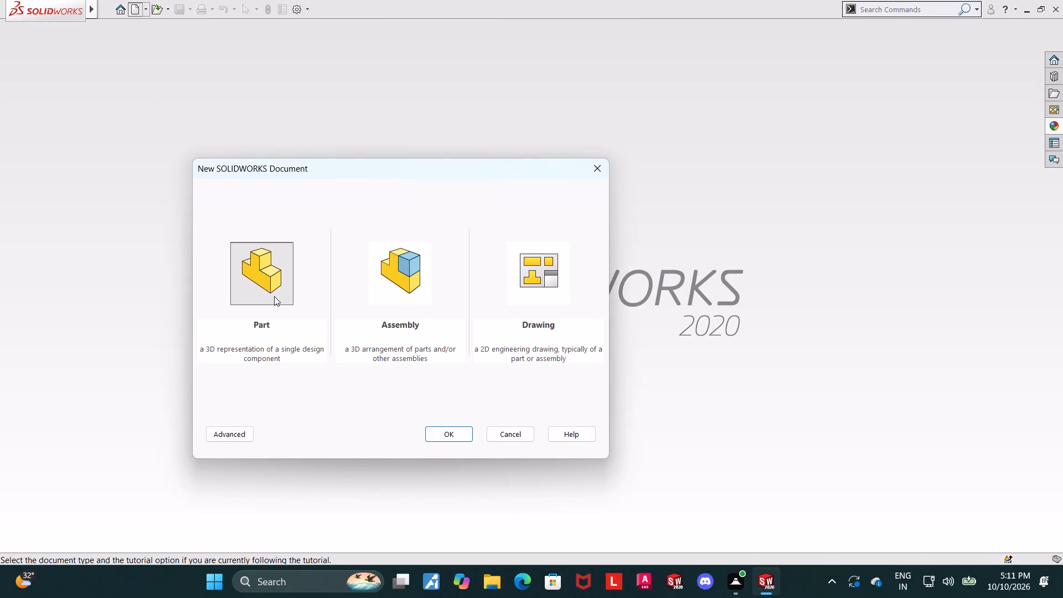
pyautogui.doubleClick(273, 291)
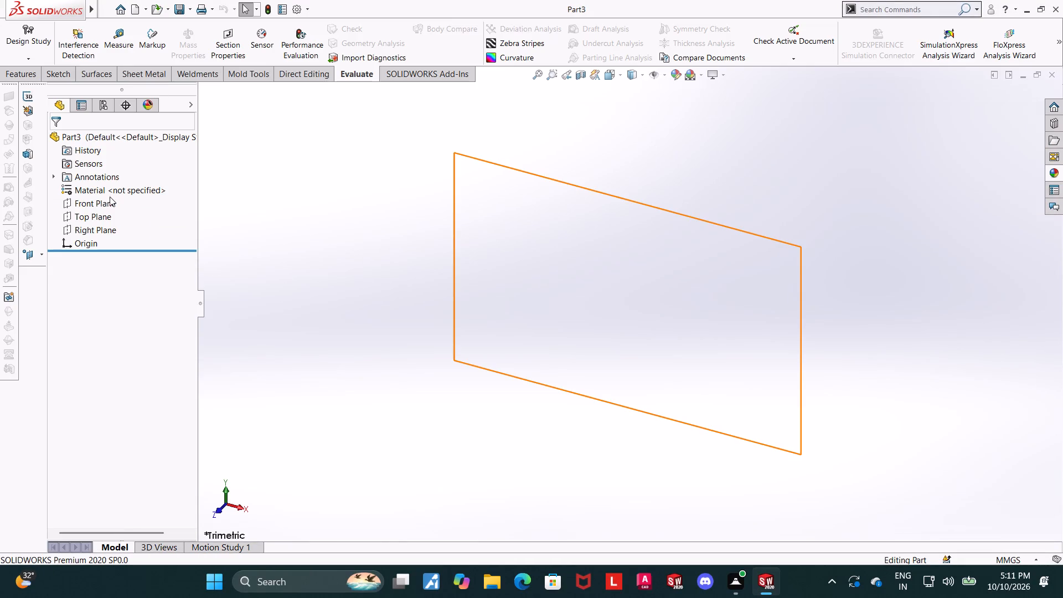
# Start a sketch on the Right Plane and draw a circle about 140 mm in diameter centred on the origin.
pyautogui.click(95, 226)
pyautogui.click(102, 207)
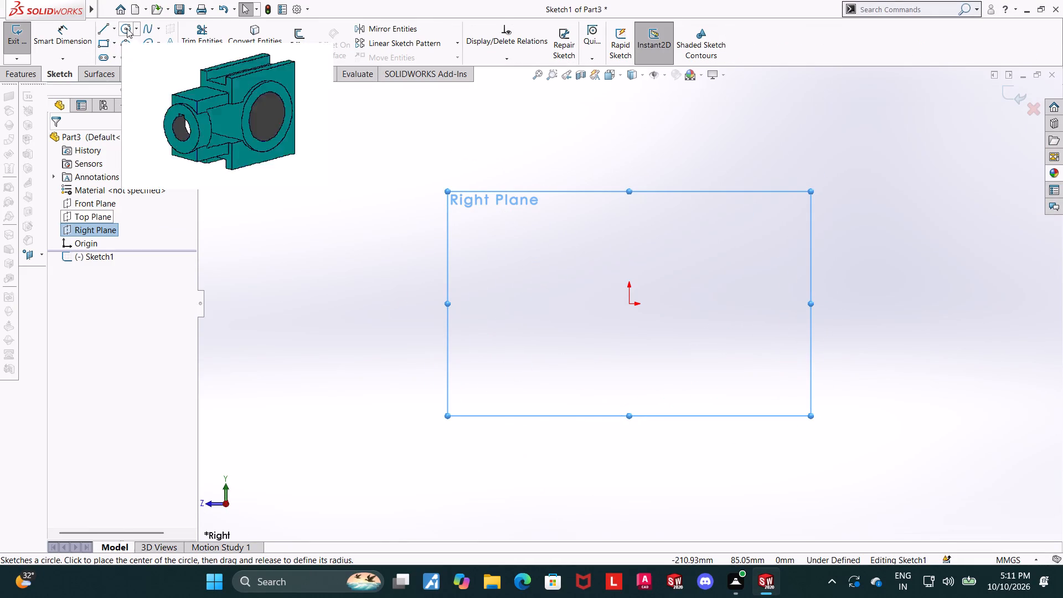
pyautogui.click(127, 28)
pyautogui.scroll(2, 581, 289)
pyautogui.scroll(-1, 720, 220)
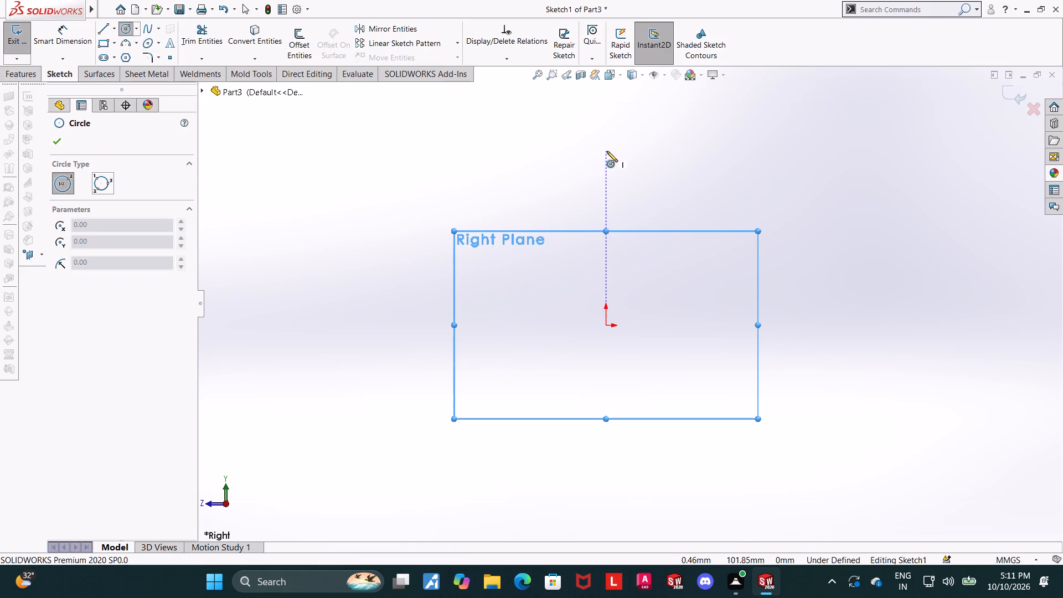
pyautogui.click(605, 326)
pyautogui.click(670, 224)
pyautogui.press('Escape')
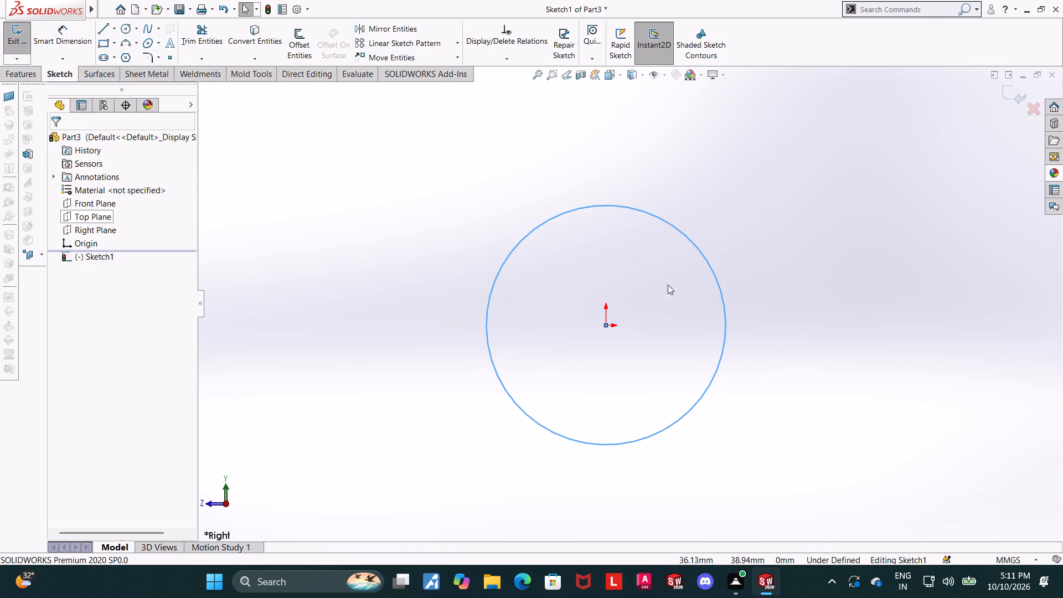
# Dimension the circle's diameter as 70 mm.
pyautogui.scroll(7, 668, 295)
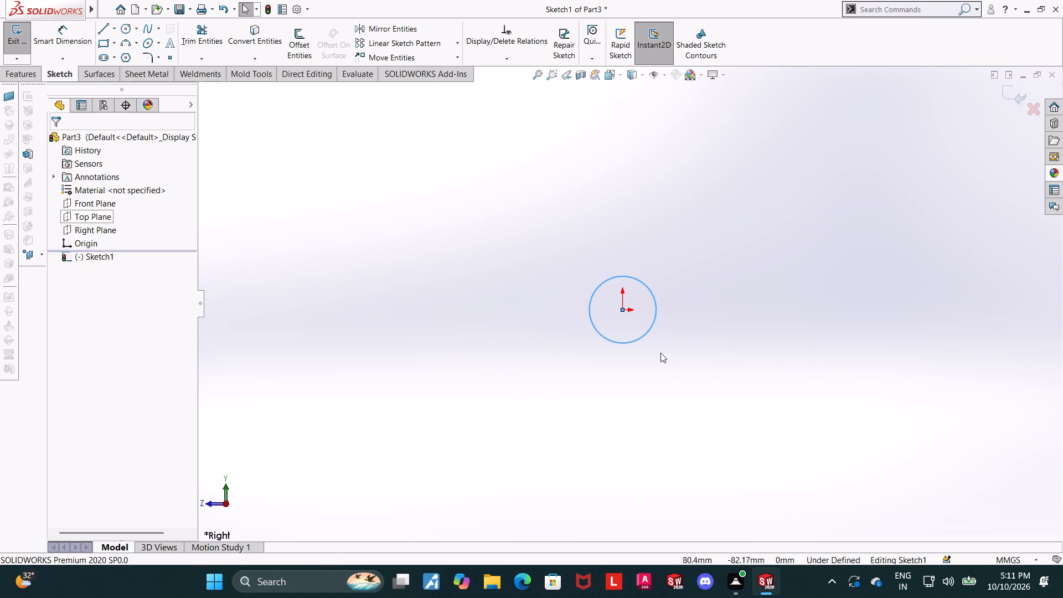
pyautogui.scroll(3, 656, 357)
pyautogui.scroll(-4, 654, 370)
pyautogui.scroll(-2, 555, 212)
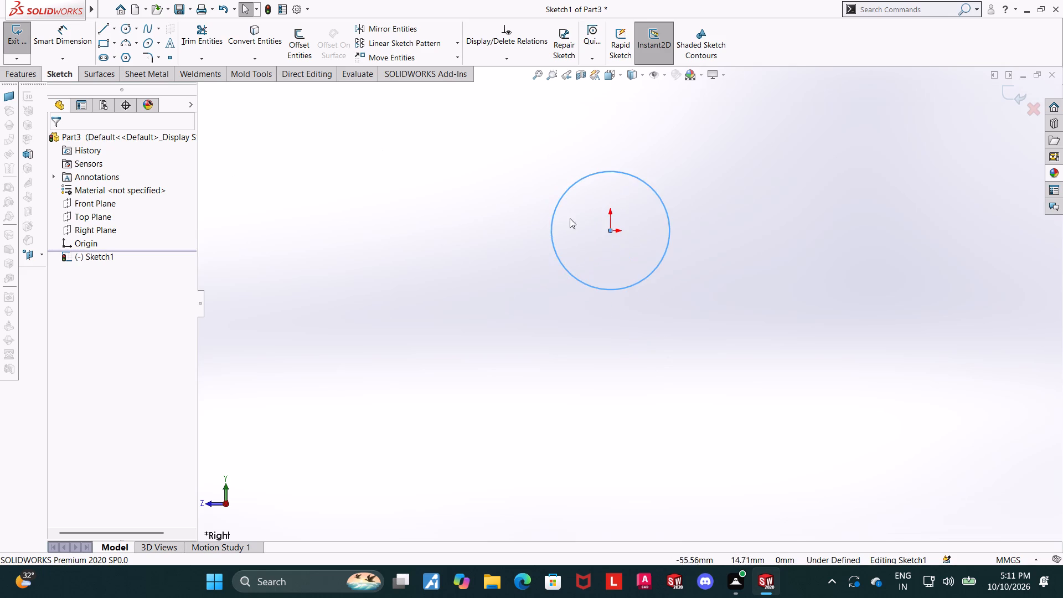
pyautogui.press('Escape')
pyautogui.click(69, 35)
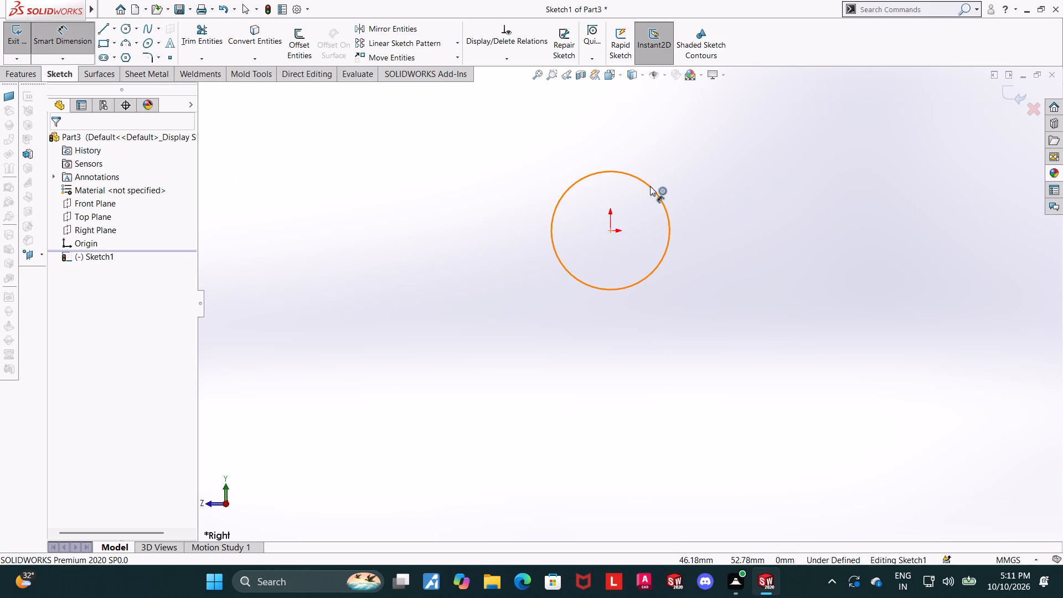
pyautogui.click(650, 186)
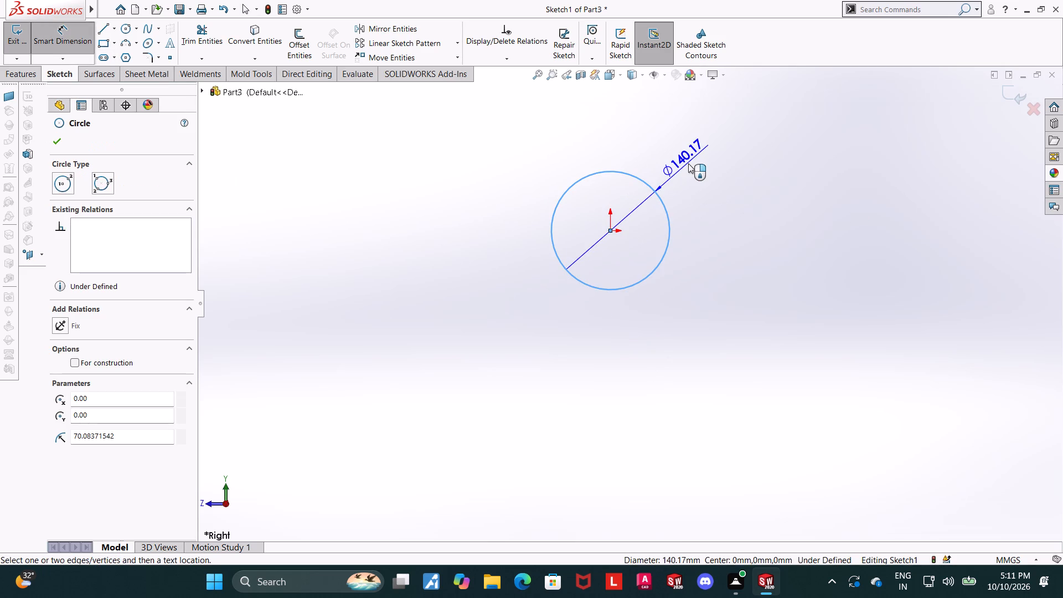
pyautogui.click(688, 163)
pyautogui.write('70')
pyautogui.press('Return')
pyautogui.press('Escape')
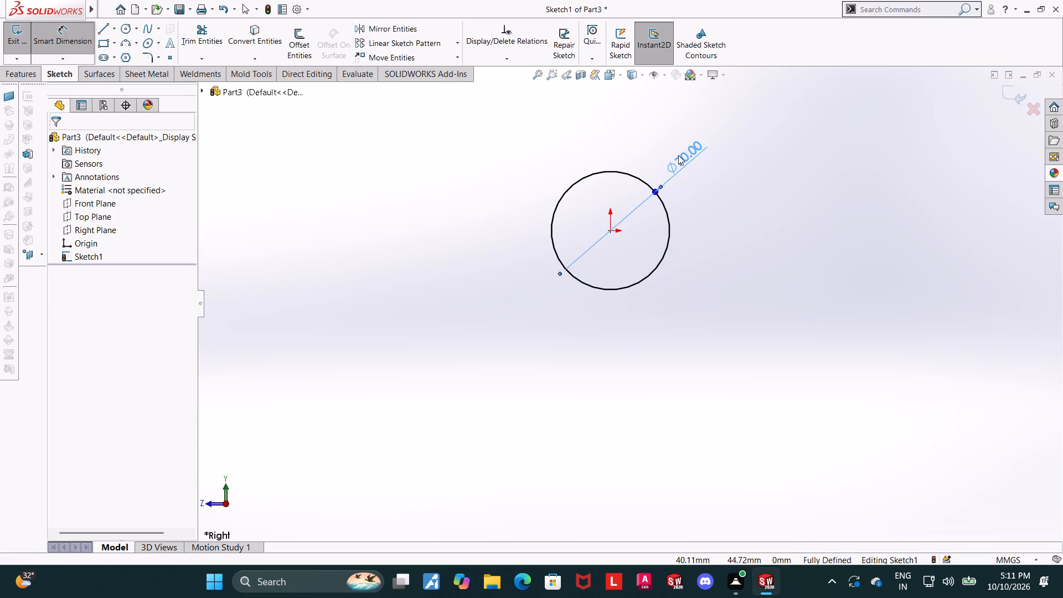
pyautogui.press('Escape')
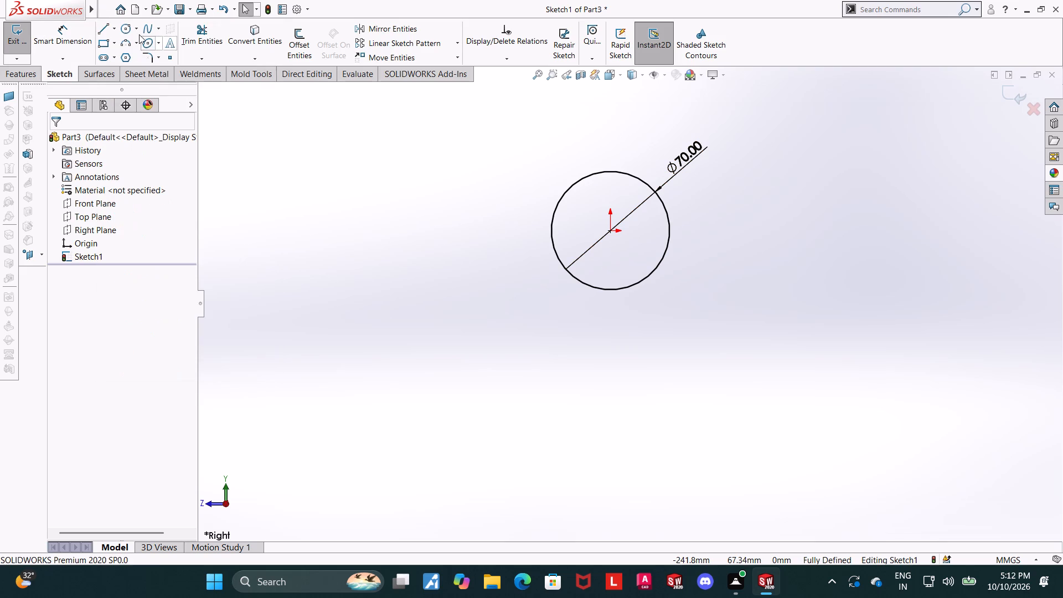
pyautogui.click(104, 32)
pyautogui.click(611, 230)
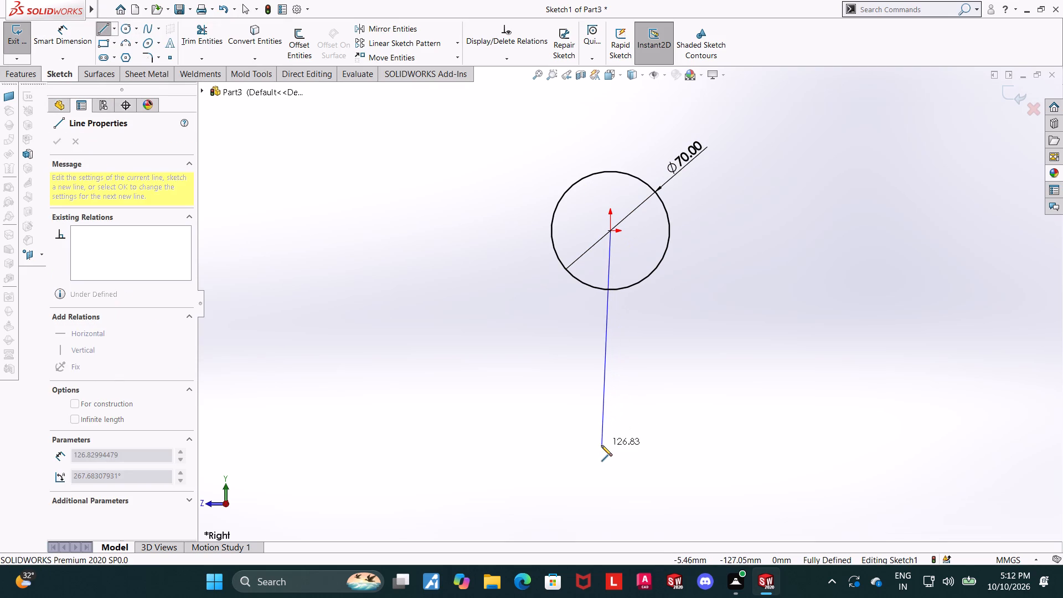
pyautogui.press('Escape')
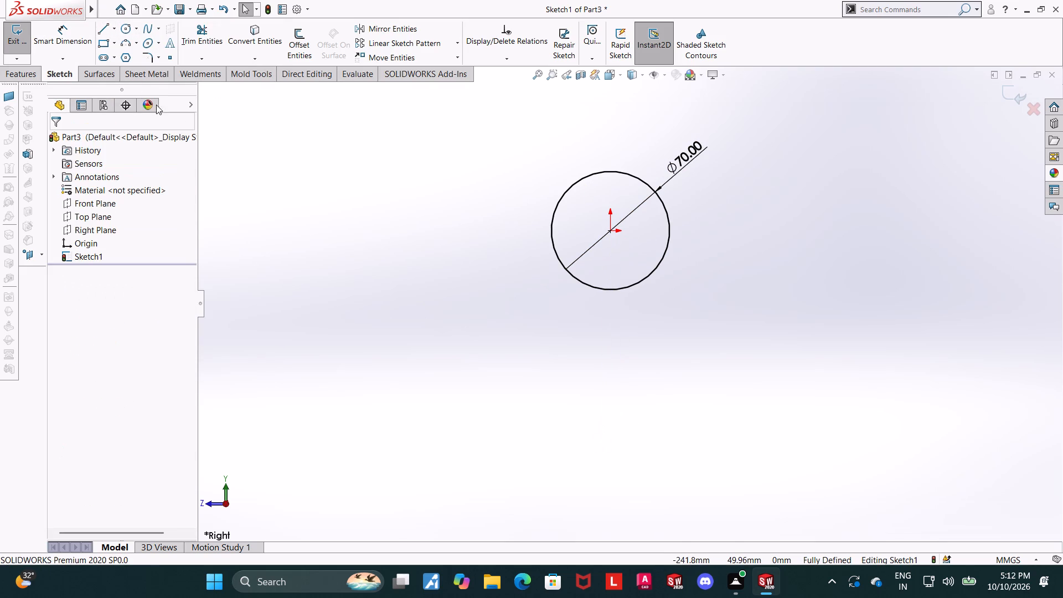
# Sketch a horizontal line about 167 mm long below the circle.
pyautogui.click(105, 27)
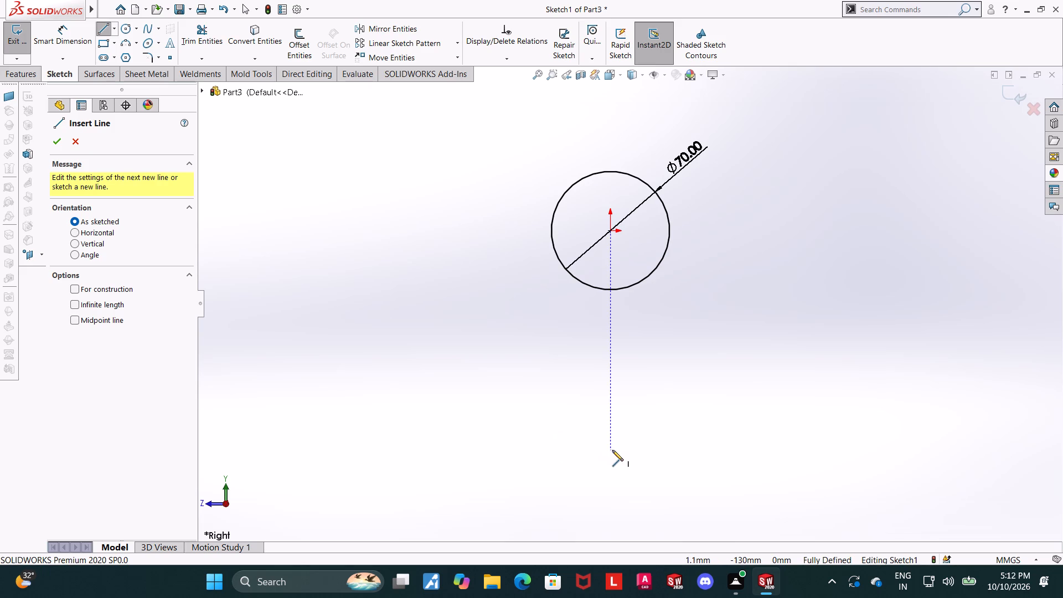
pyautogui.click(488, 458)
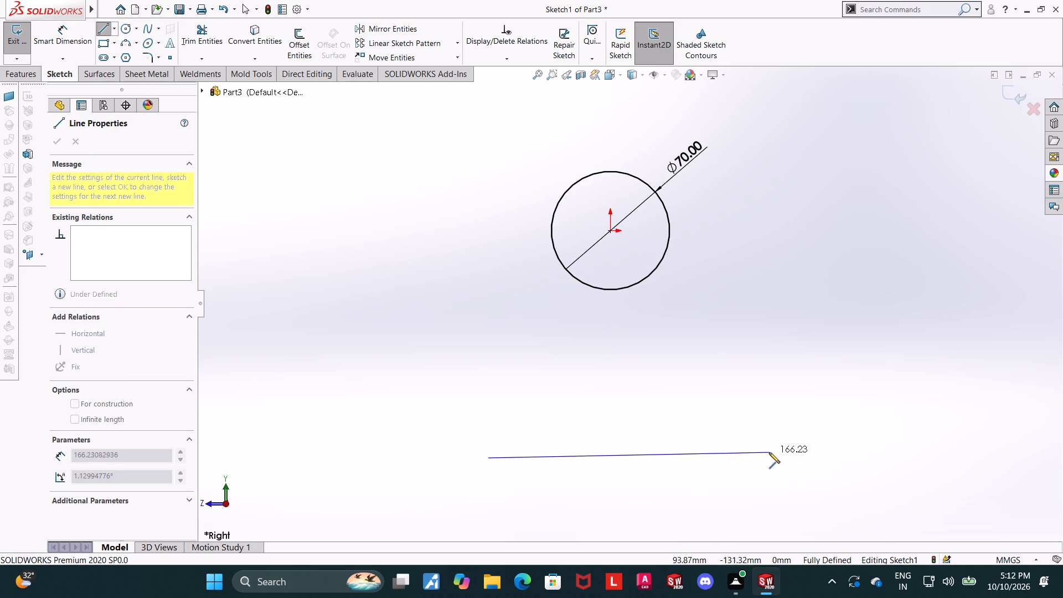
pyautogui.click(770, 458)
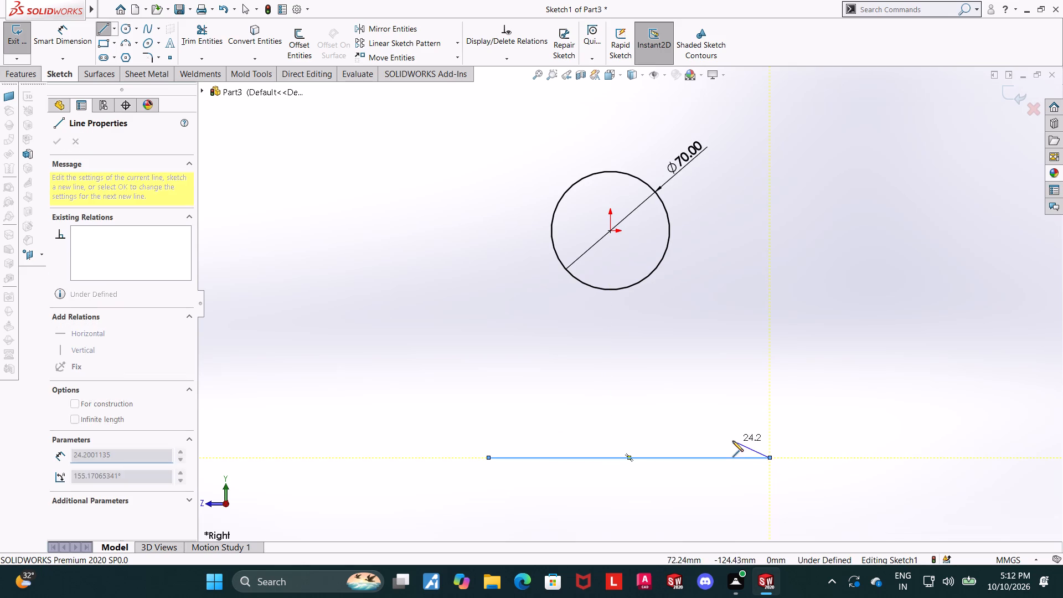
pyautogui.press('Escape')
pyautogui.press('Escape')
pyautogui.press('Escape')
# Dimension the horizontal line's length as 100 mm.
pyautogui.click(62, 27)
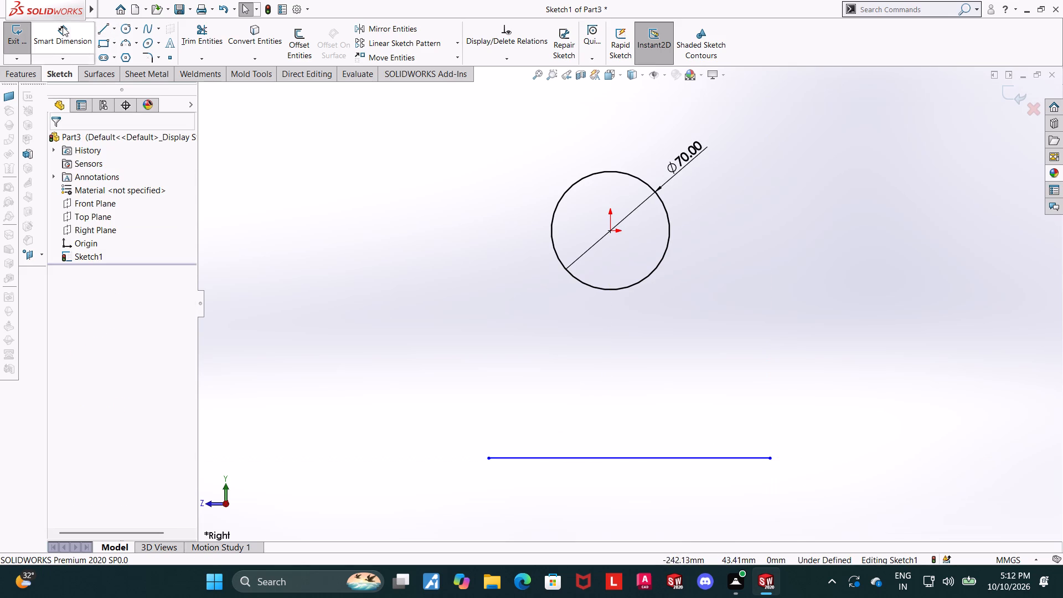
pyautogui.click(602, 458)
pyautogui.click(602, 438)
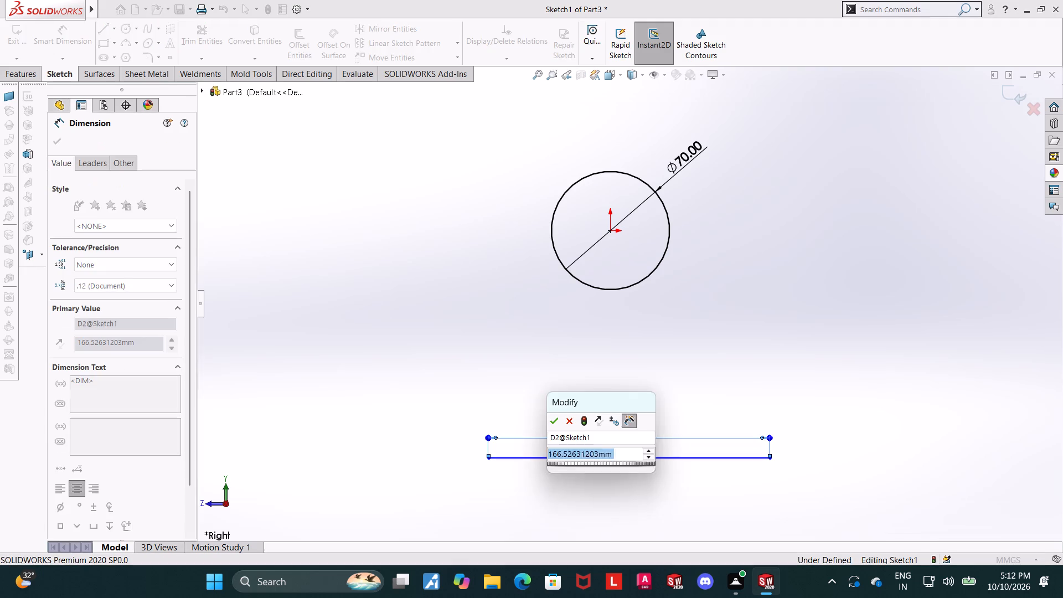
pyautogui.write('11')
pyautogui.press('BackSpace')
pyautogui.write('00')
pyautogui.press('Return')
pyautogui.press('Escape')
pyautogui.press('Escape')
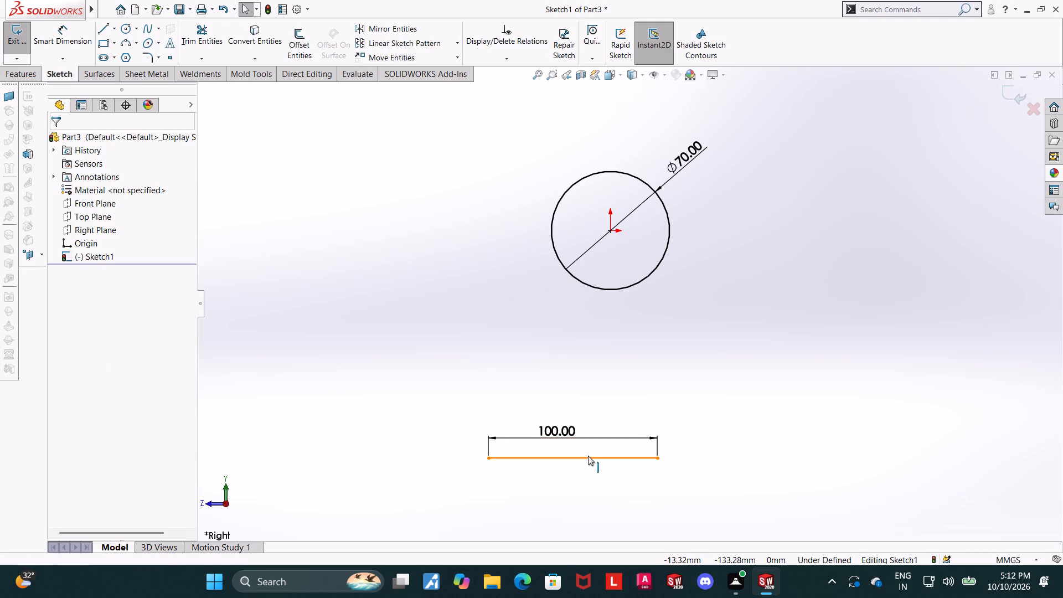
# Add a Vertical relation between the horizontal line's midpoint and the circle's centre at the origin.
pyautogui.click(574, 460)
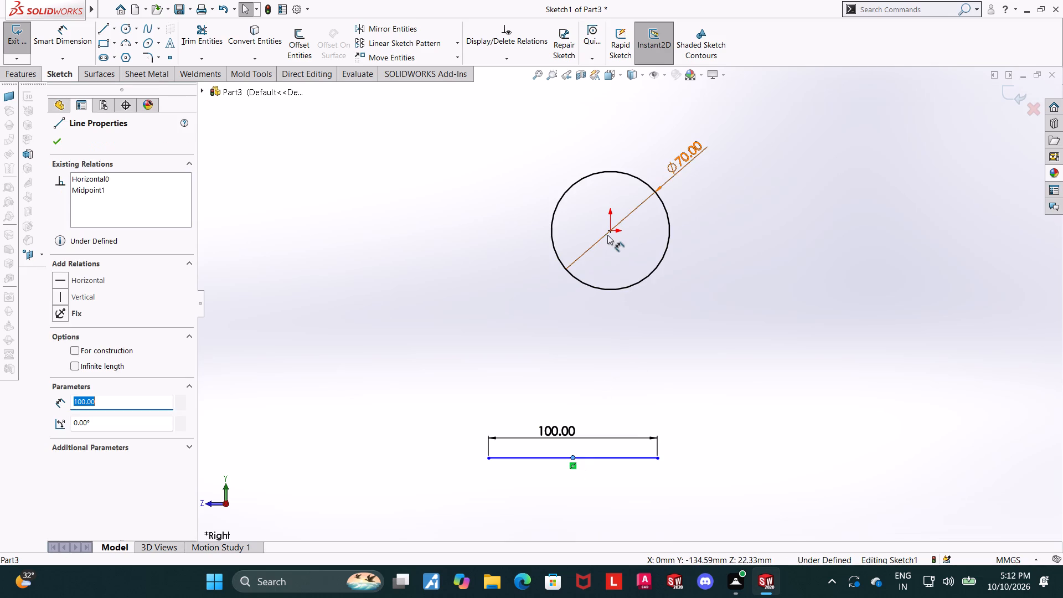
pyautogui.keyDown('ctrl'); pyautogui.click(608, 234); pyautogui.keyUp('ctrl')
pyautogui.click(59, 346)
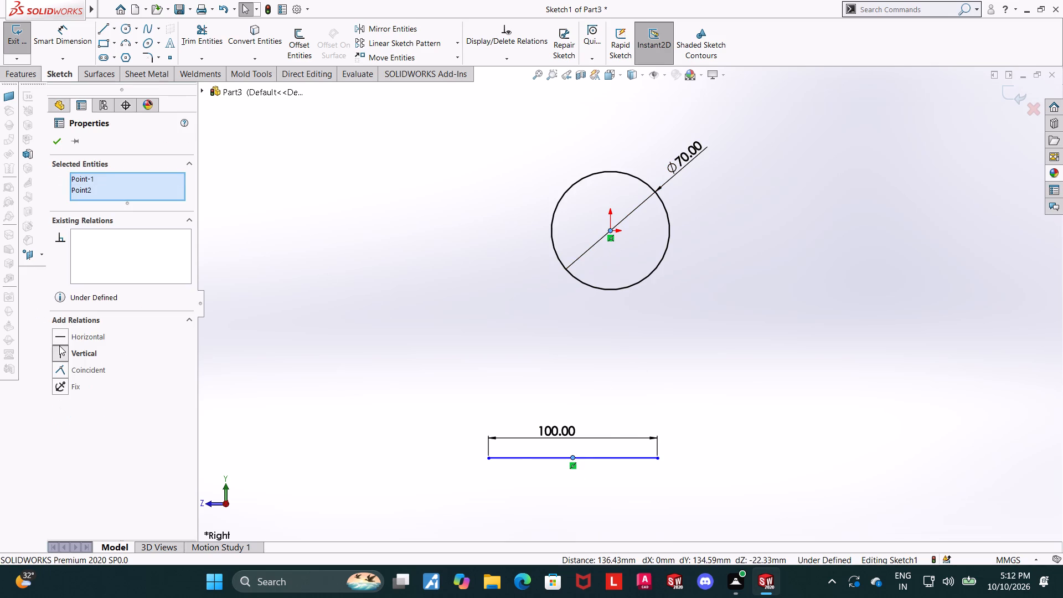
pyautogui.press('Escape')
pyautogui.press('Escape')
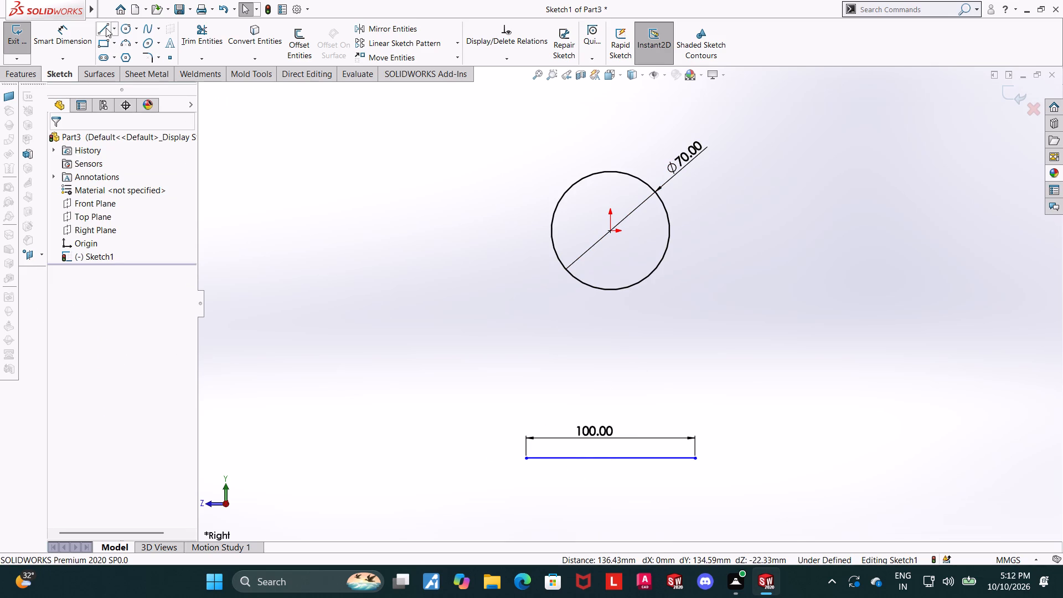
# Draw three lines above the 100 mm line to close it into a rectangle about 18 mm high.
pyautogui.click(105, 27)
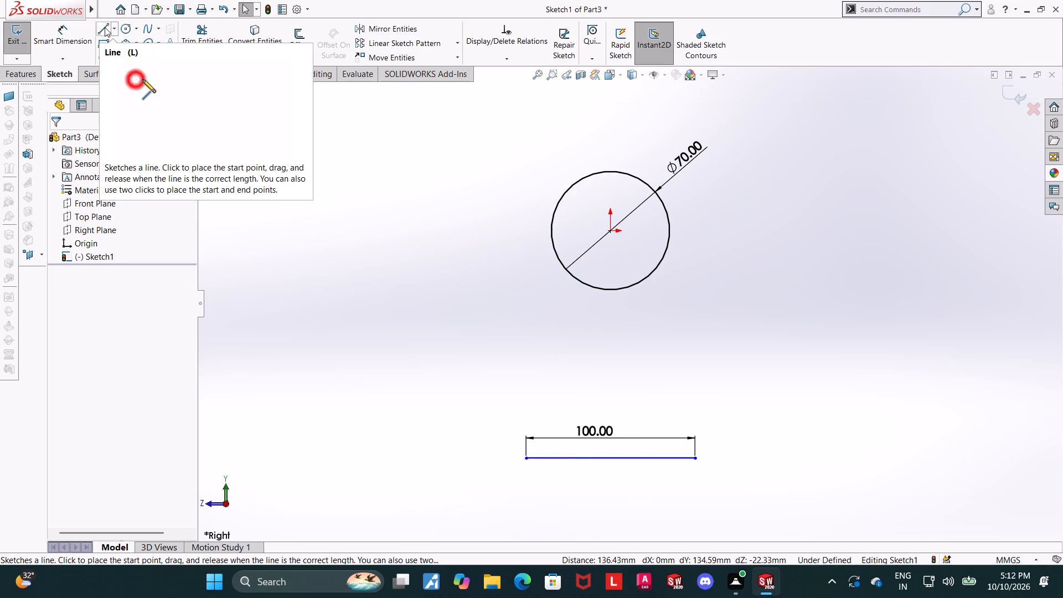
pyautogui.click(528, 456)
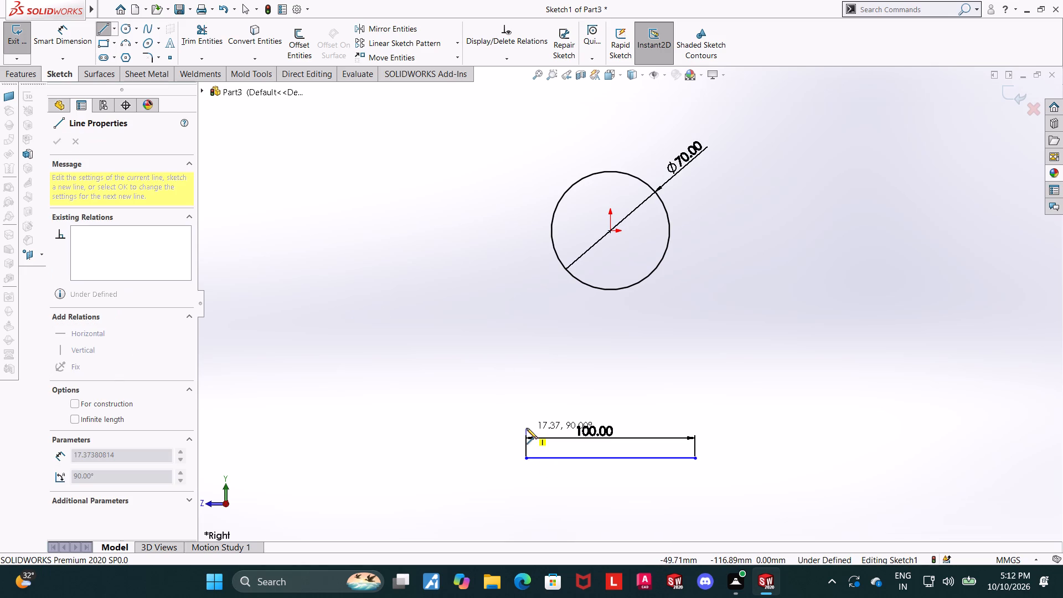
pyautogui.click(527, 428)
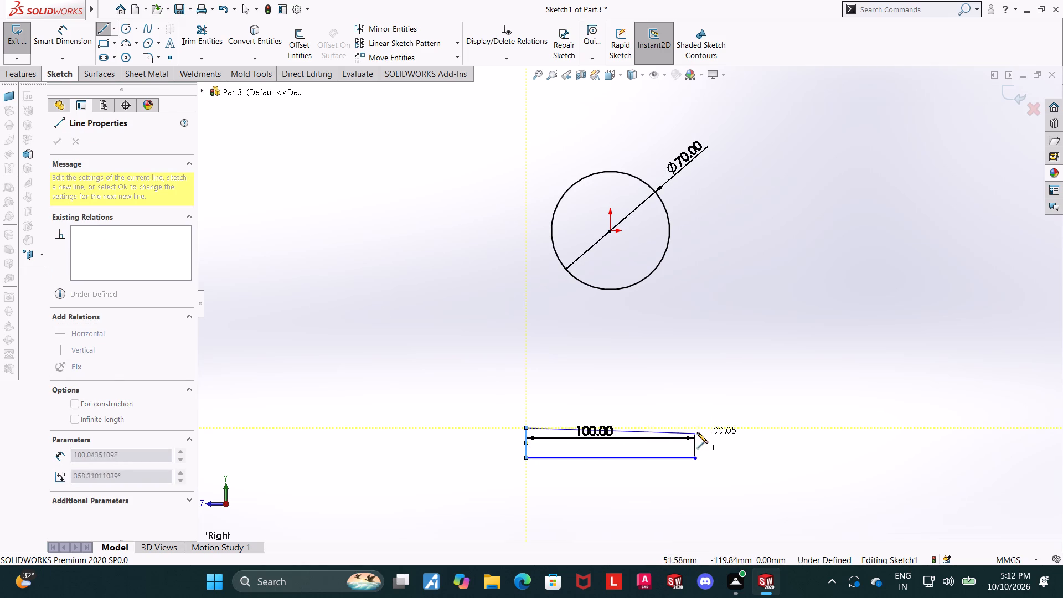
pyautogui.click(696, 428)
pyautogui.click(697, 460)
pyautogui.press('Escape')
pyautogui.press('Escape')
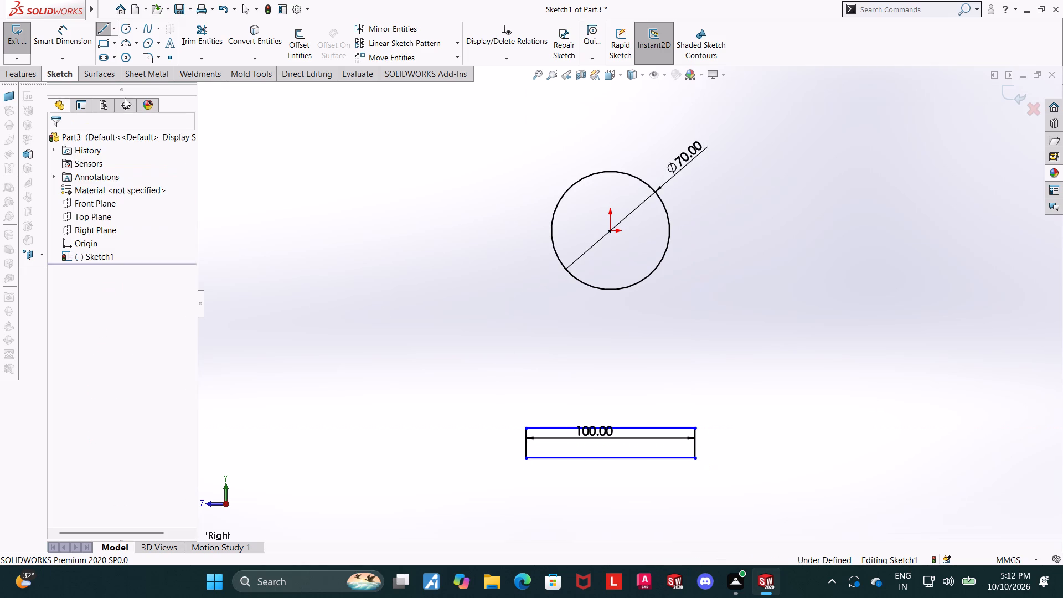
pyautogui.press('Escape')
# Dimension the rectangle's short vertical side as 10 mm.
pyautogui.click(69, 41)
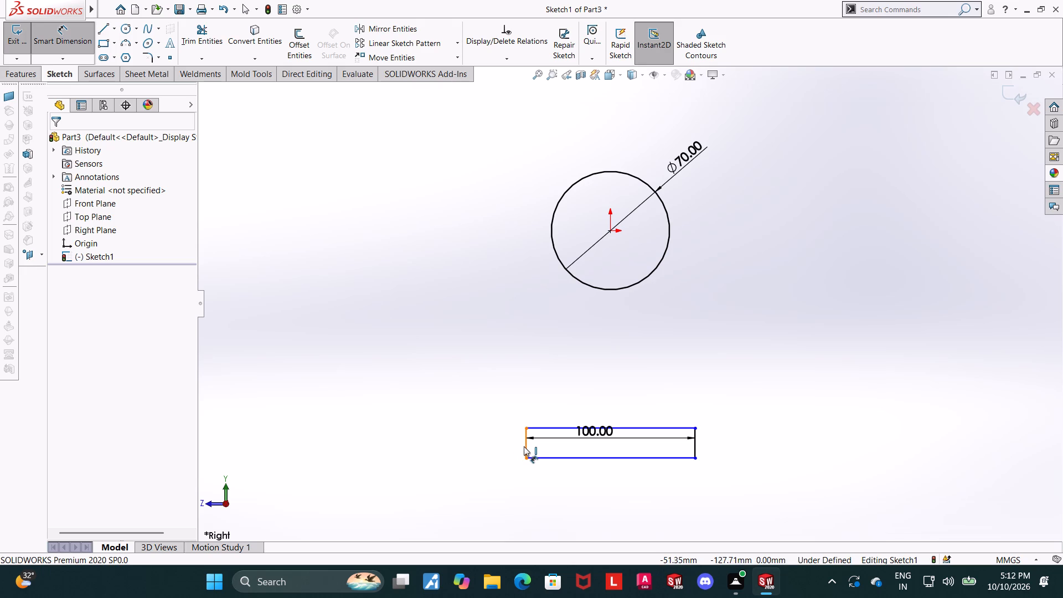
pyautogui.click(527, 445)
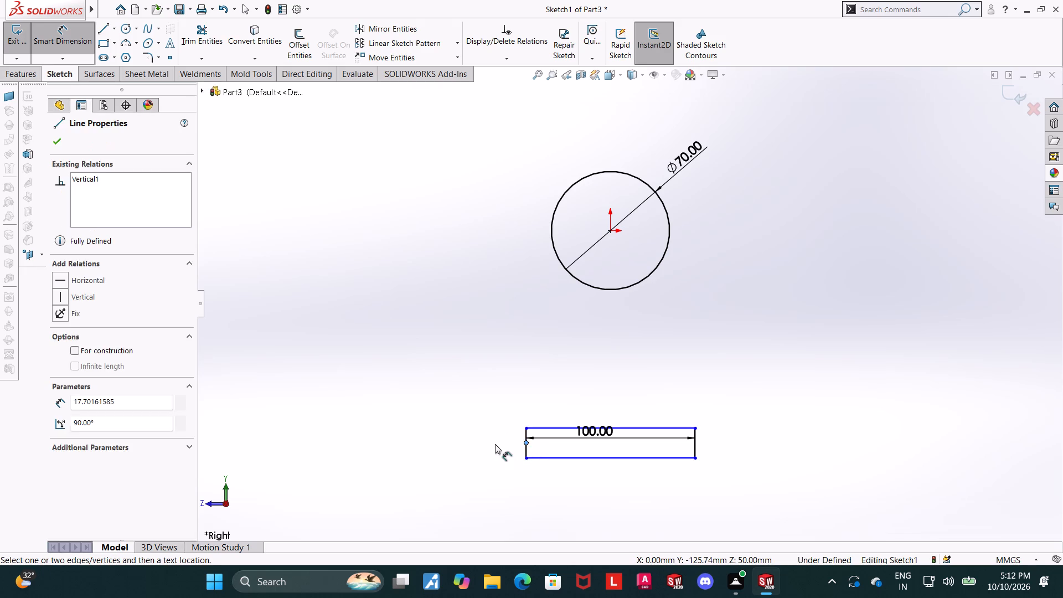
pyautogui.press('Escape')
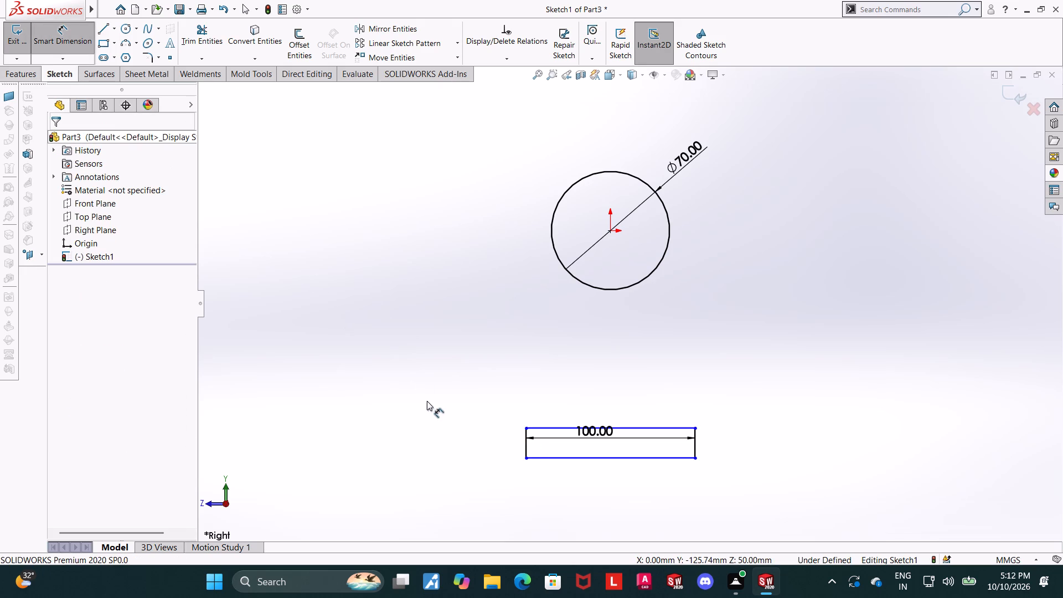
pyautogui.click(525, 448)
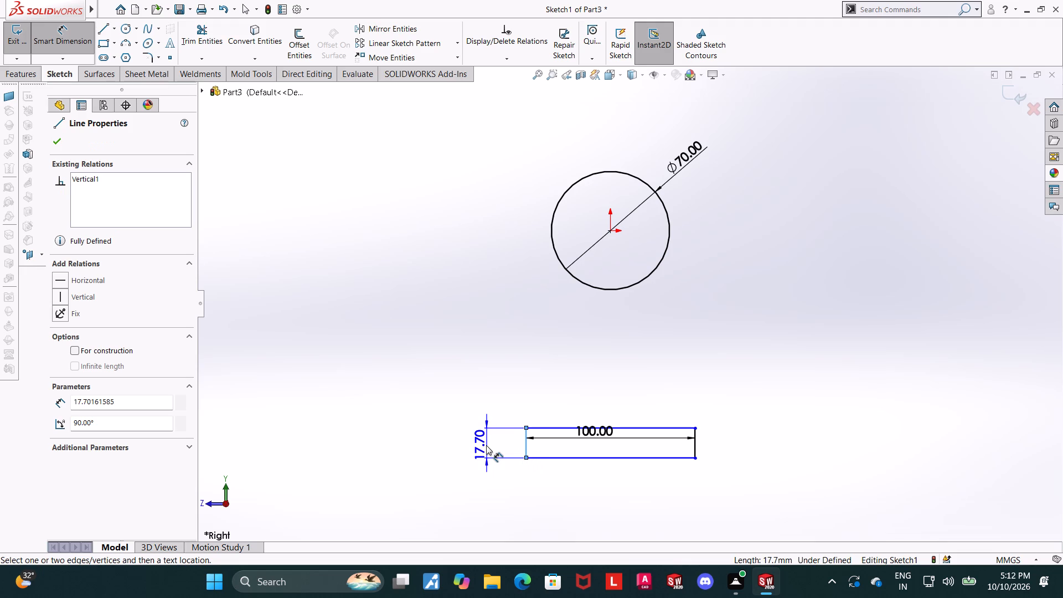
pyautogui.click(486, 445)
pyautogui.write('10')
pyautogui.press('Return')
pyautogui.press('Escape')
pyautogui.press('Escape')
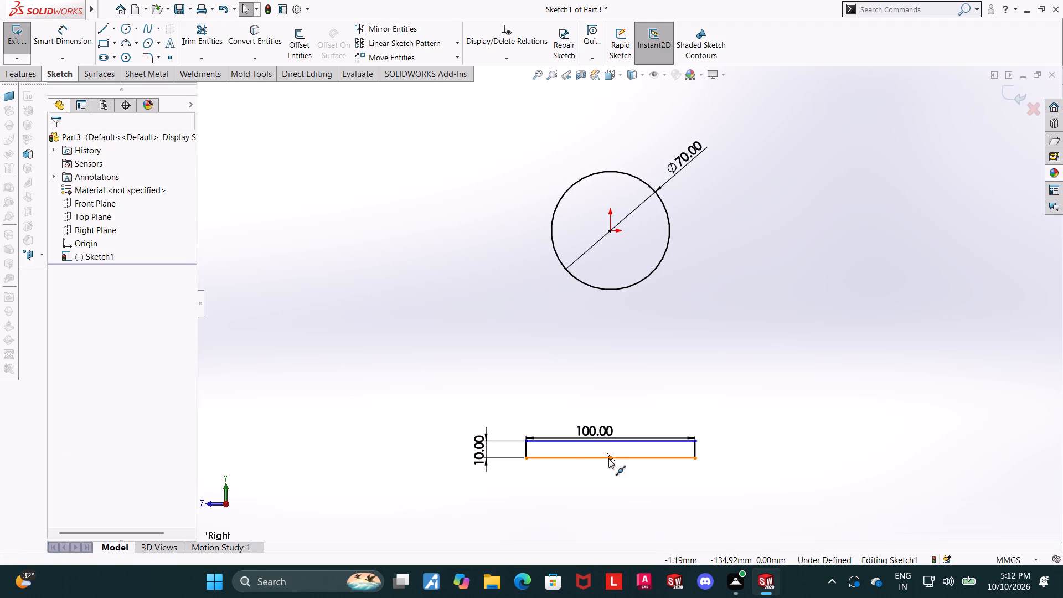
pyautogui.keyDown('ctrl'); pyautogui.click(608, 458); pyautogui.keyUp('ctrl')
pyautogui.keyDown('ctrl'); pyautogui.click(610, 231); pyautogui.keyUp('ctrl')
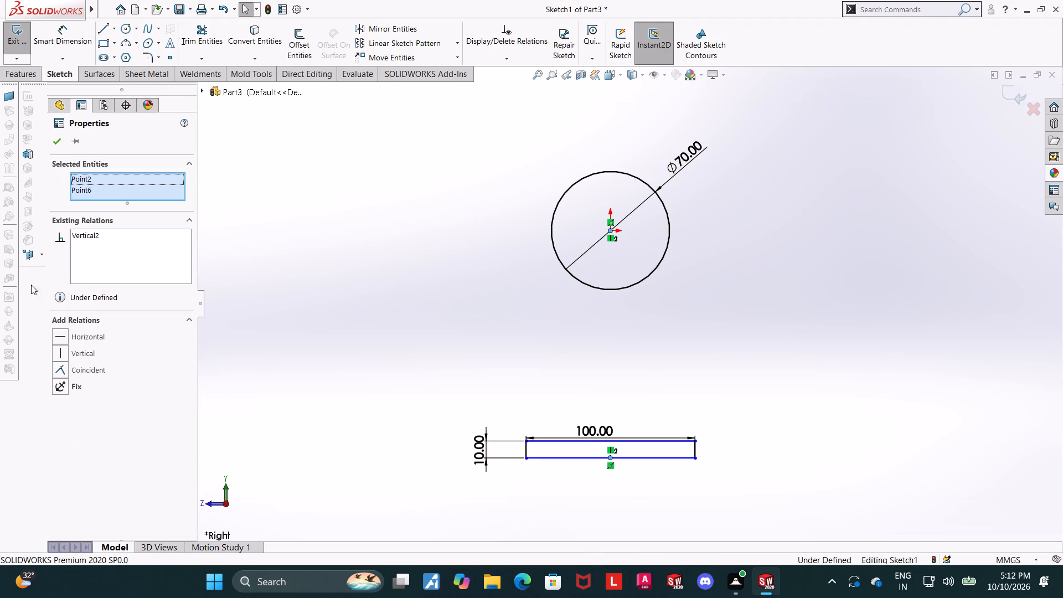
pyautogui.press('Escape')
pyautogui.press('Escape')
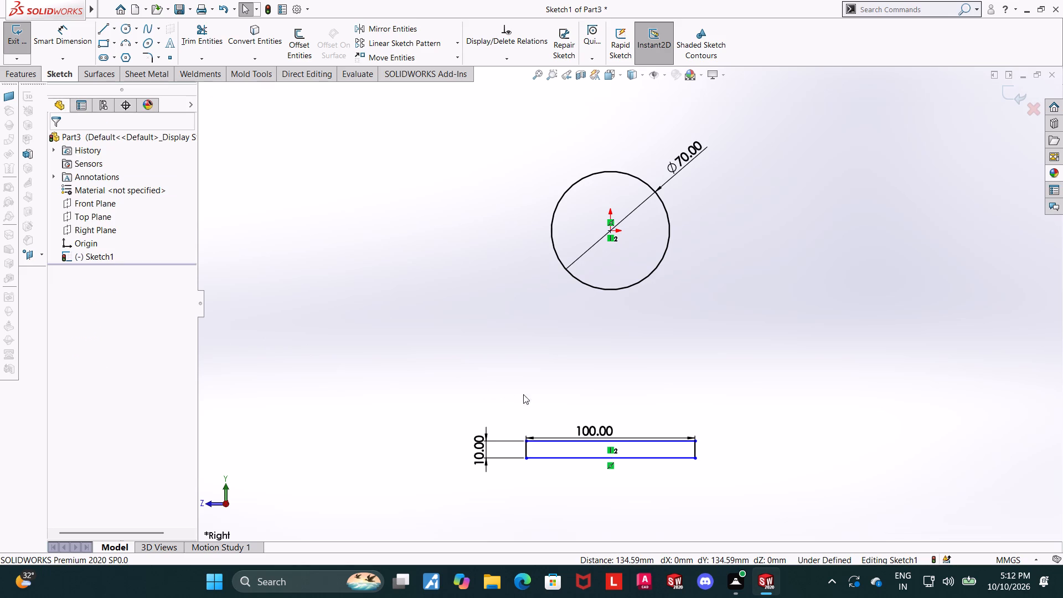
# Reposition the 100 mm width dimension so that it sits below the rectangle.
pyautogui.scroll(2, 561, 411)
pyautogui.scroll(-2, 611, 444)
pyautogui.scroll(-2, 639, 329)
pyautogui.press('Escape')
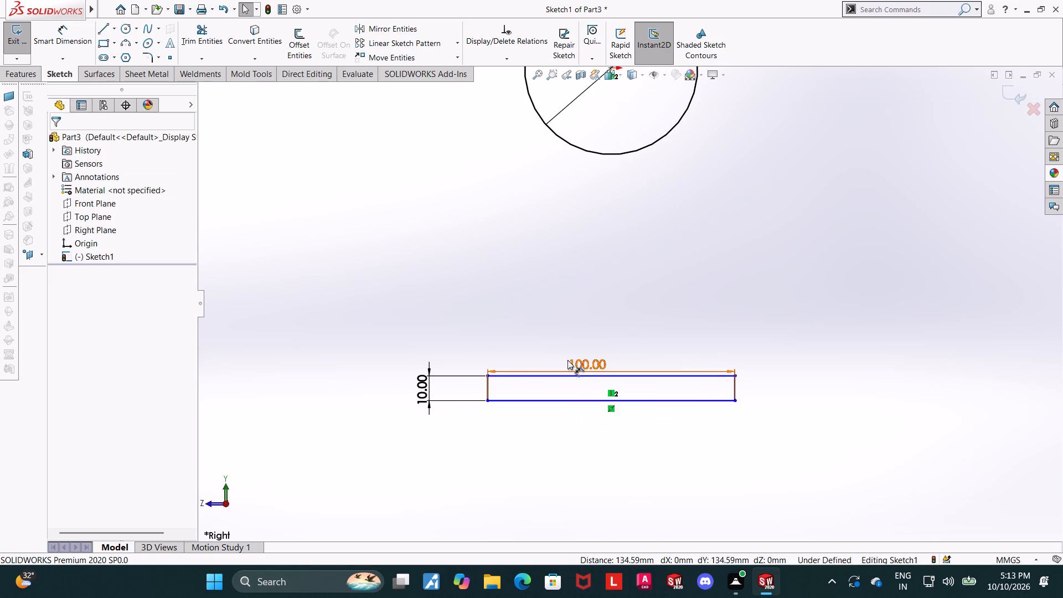
pyautogui.click(574, 359)
pyautogui.press('Escape')
pyautogui.moveTo(591, 361); pyautogui.dragTo(585, 437)
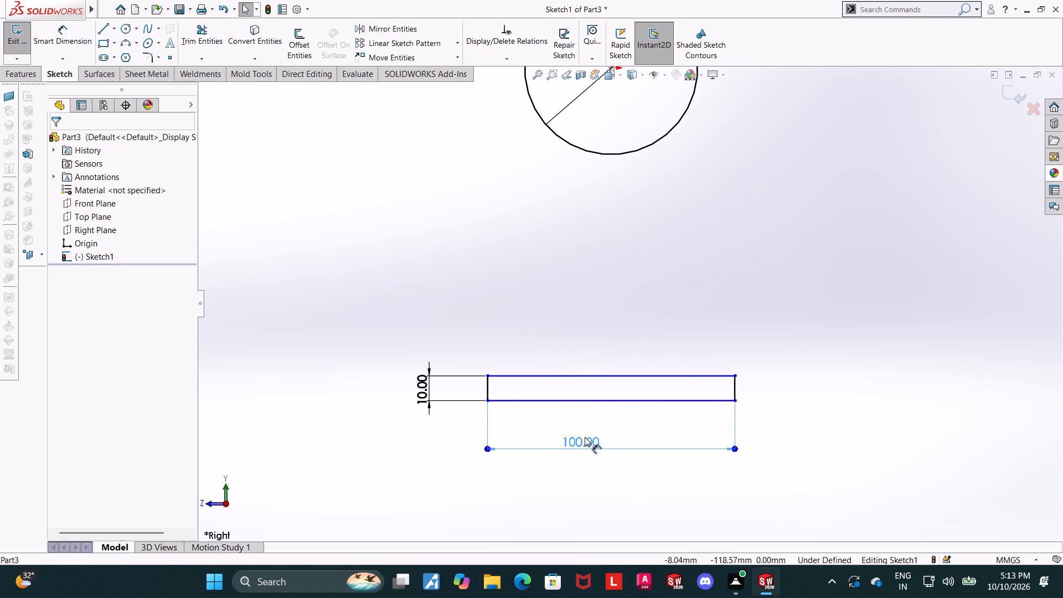
# Finish positioning the 100 mm width dimension just below the rectangle.
pyautogui.moveTo(585, 437); pyautogui.dragTo(585, 436)
pyautogui.press('Escape')
pyautogui.press('Escape')
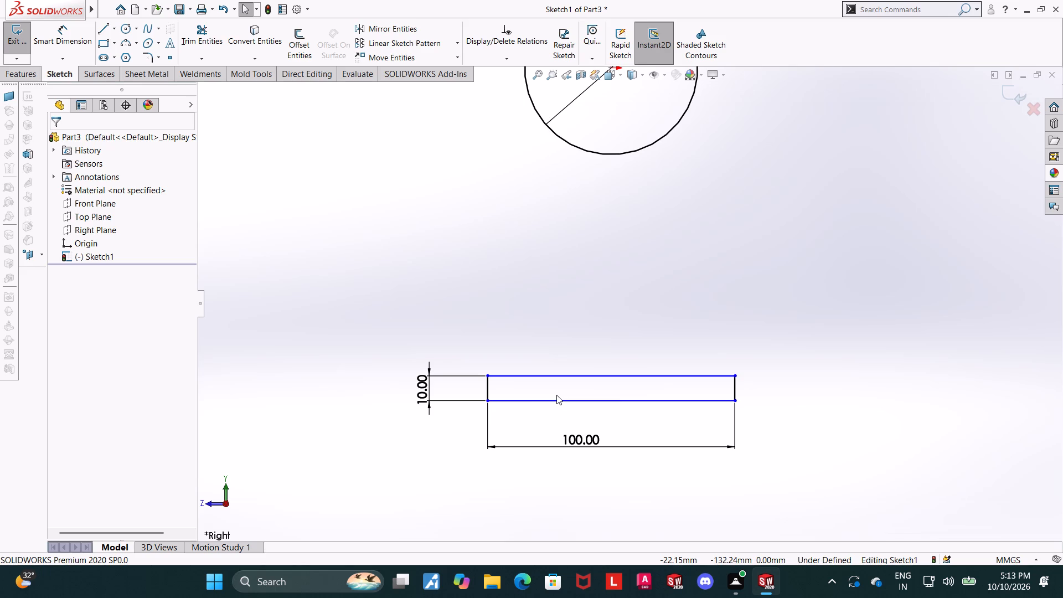
# Draw two slanted lines joining the rectangle's upper corners to the two sides of the 70 mm circle.
pyautogui.scroll(3, 636, 302)
pyautogui.scroll(-1, 676, 216)
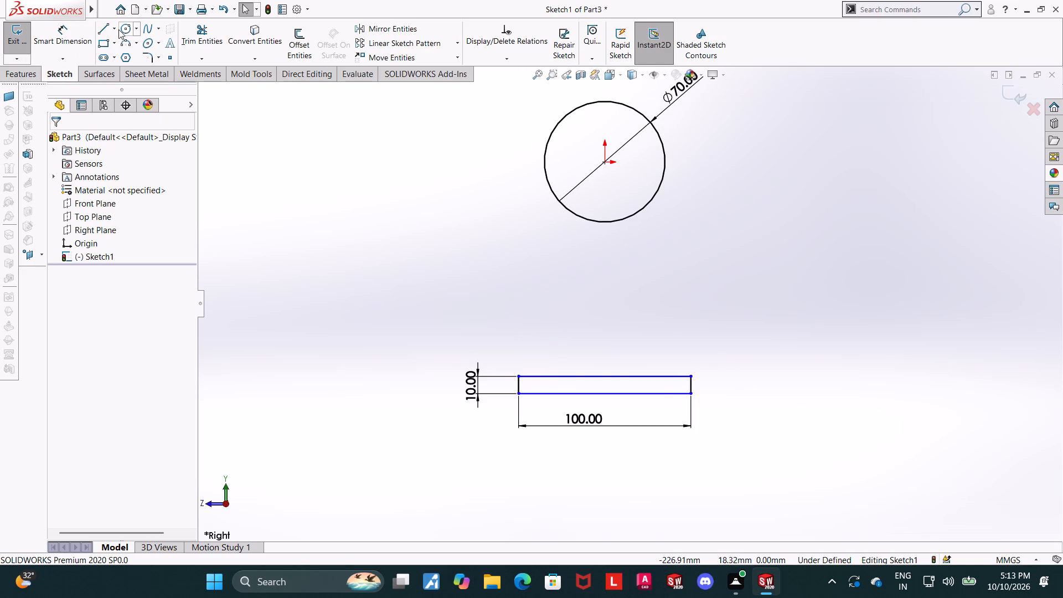
pyautogui.click(105, 28)
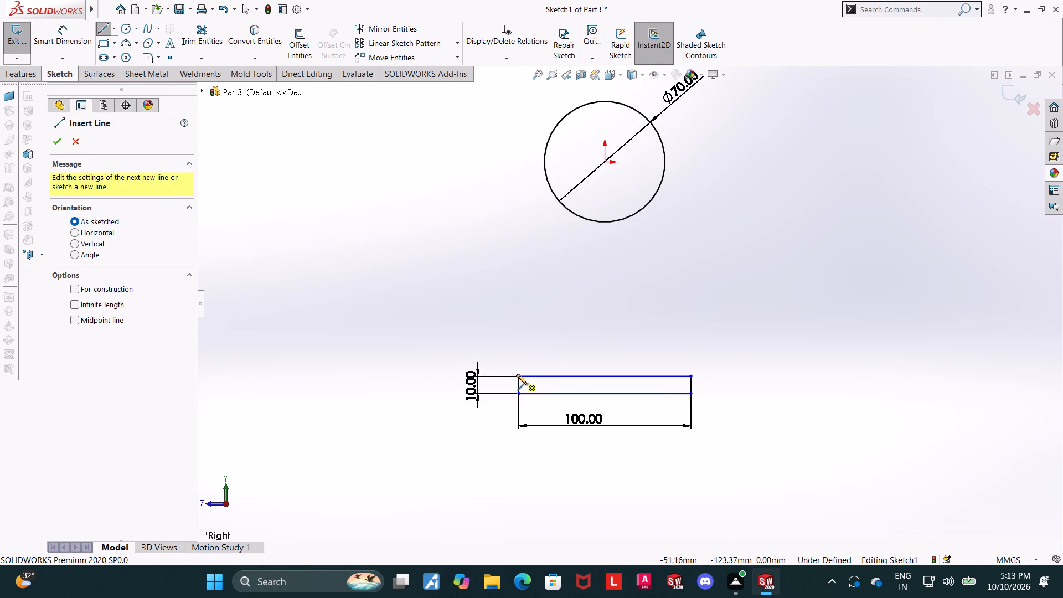
pyautogui.click(517, 374)
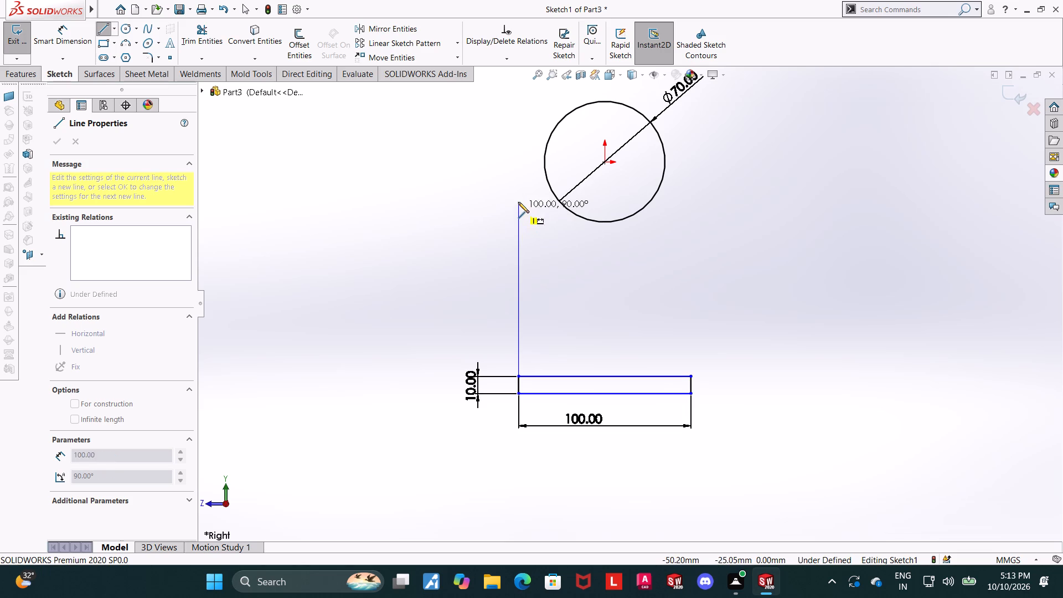
pyautogui.click(544, 141)
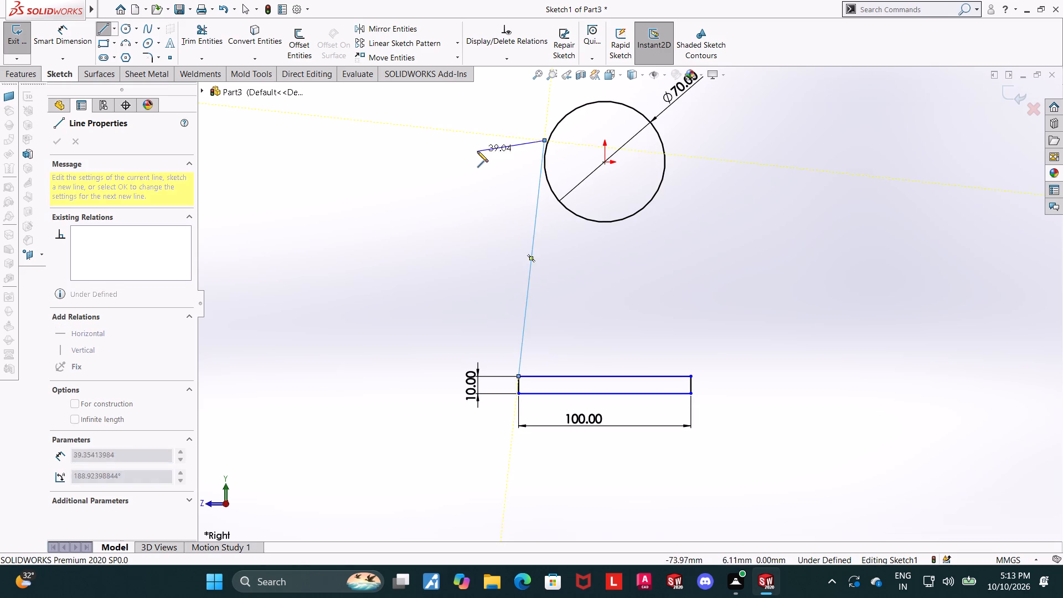
pyautogui.press('Escape')
pyautogui.click(102, 32)
pyautogui.click(663, 138)
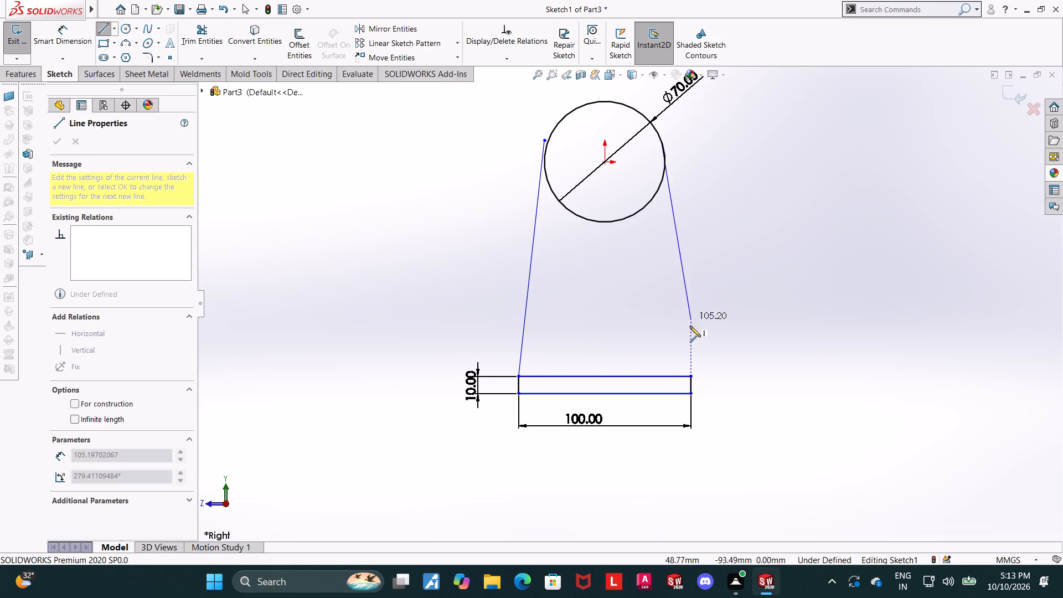
pyautogui.click(689, 374)
pyautogui.press('Escape')
pyautogui.press('Escape')
pyautogui.press('Escape')
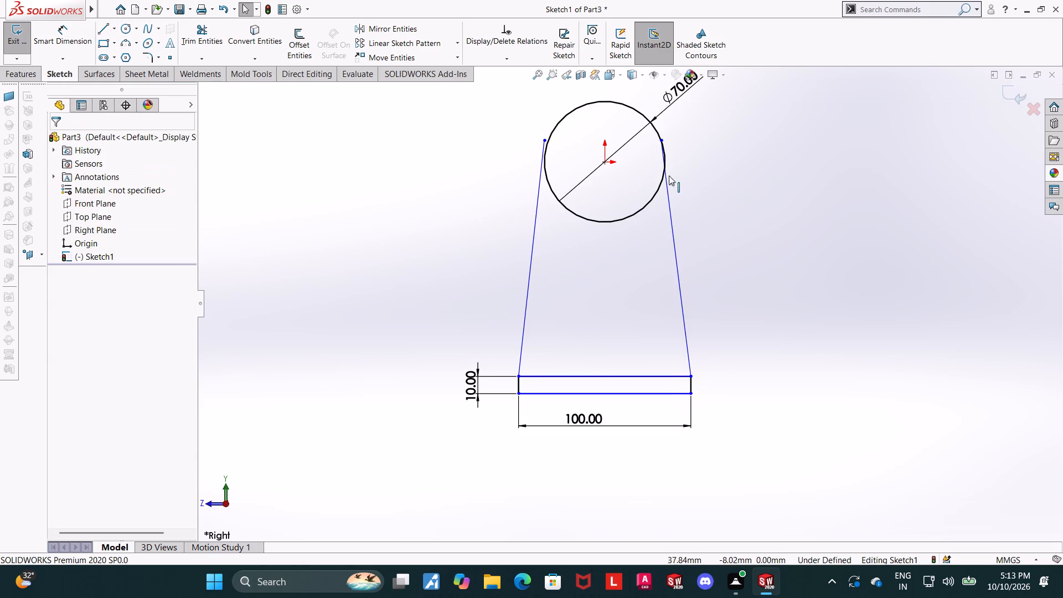
# Add a Tangent relation between the circle and each of the two slanted lines.
pyautogui.click(660, 182)
pyautogui.keyDown('ctrl'); pyautogui.click(668, 200); pyautogui.keyUp('ctrl')
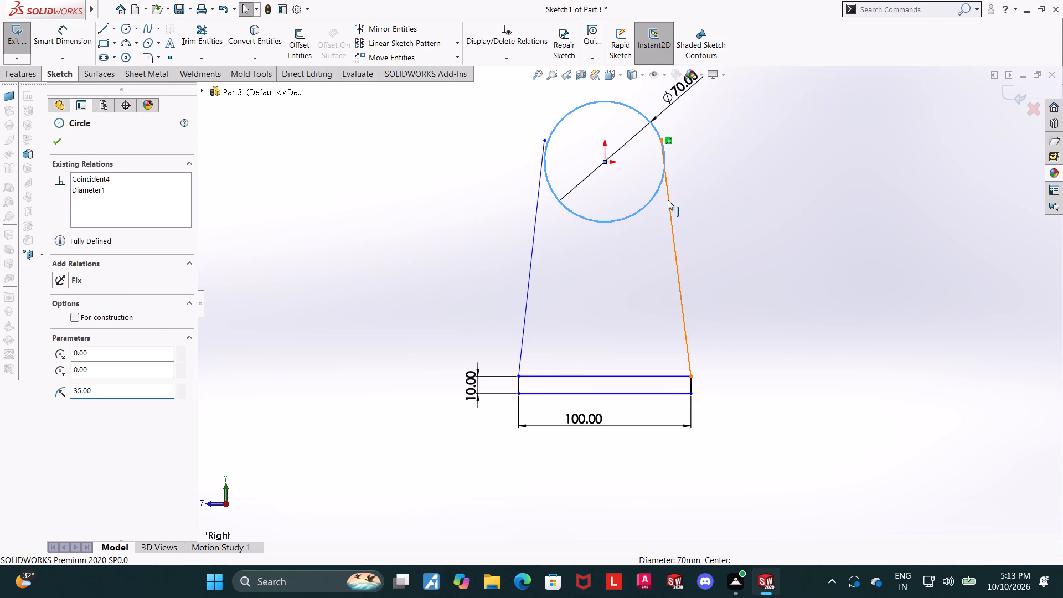
pyautogui.click(61, 334)
pyautogui.press('Escape')
pyautogui.press('Escape')
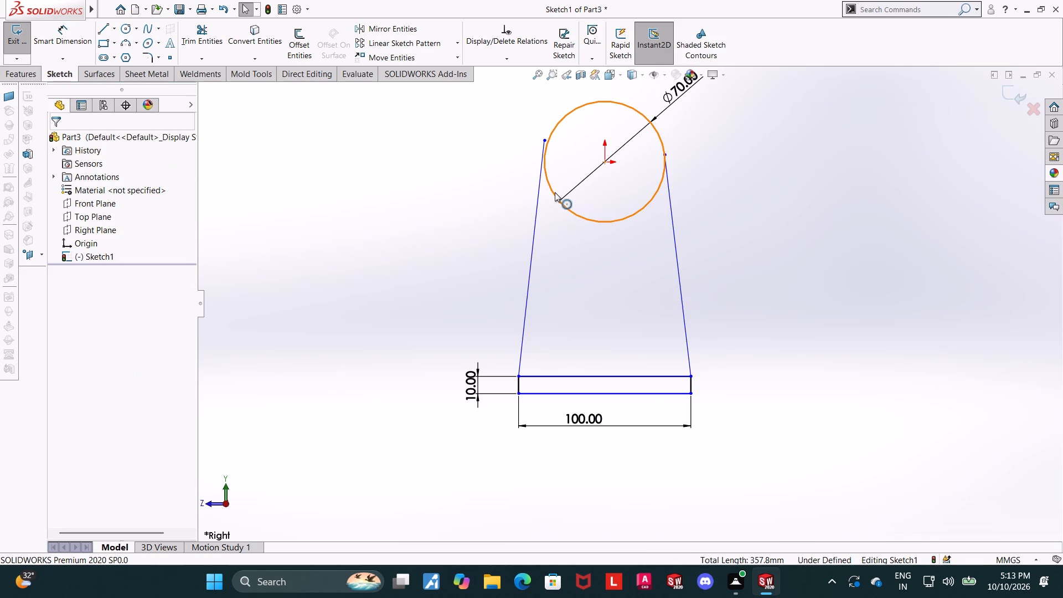
pyautogui.click(554, 192)
pyautogui.keyDown('ctrl'); pyautogui.click(538, 202); pyautogui.keyUp('ctrl')
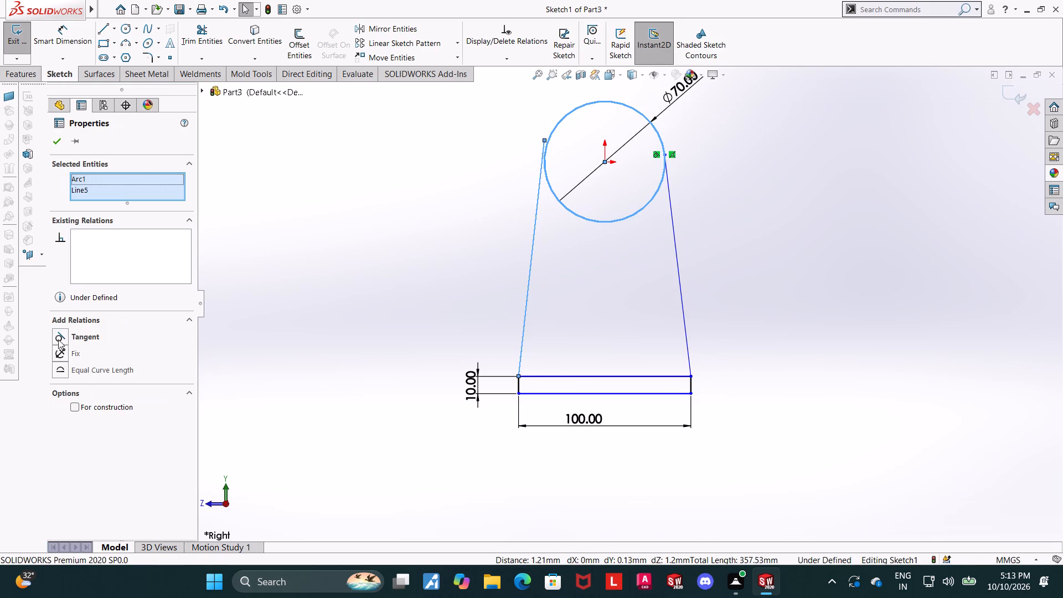
pyautogui.click(58, 339)
pyautogui.press('Escape')
pyautogui.press('Escape')
# Trim away the rectangle's upper horizontal line between the two slanted lines.
pyautogui.click(202, 29)
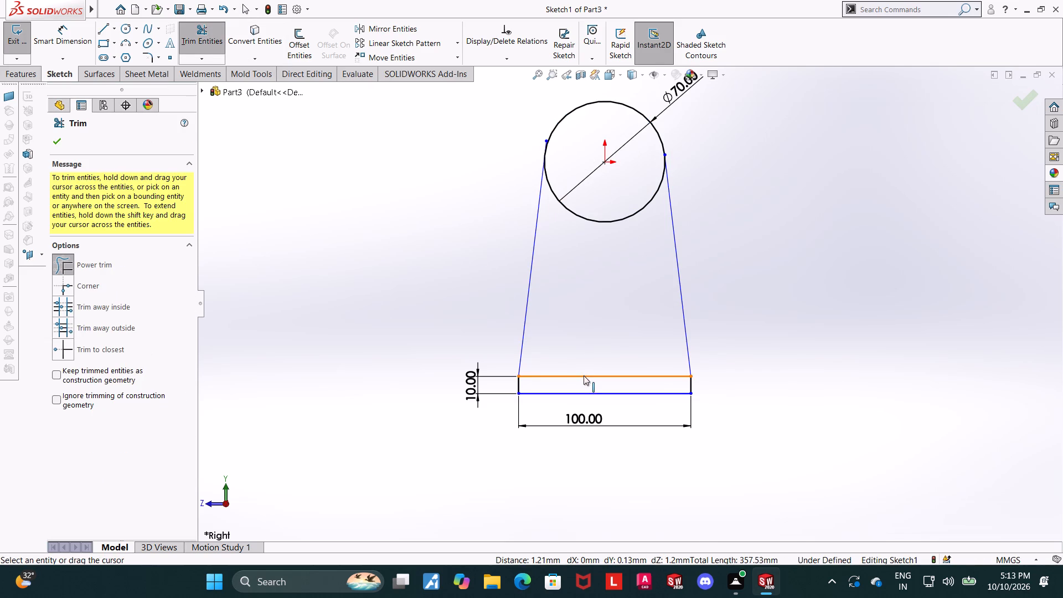
pyautogui.moveTo(587, 381); pyautogui.dragTo(587, 365)
pyautogui.press('Escape')
pyautogui.press('Escape')
# Add Coincident relations between the upper endpoint of each slanted line and the circle.
pyautogui.click(546, 142)
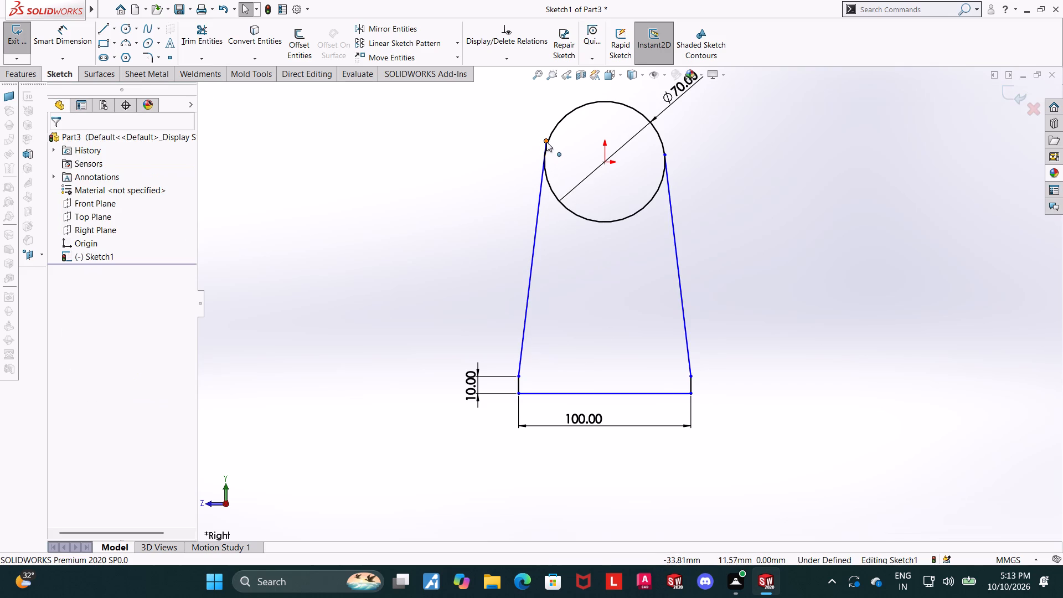
pyautogui.keyDown('ctrl'); pyautogui.click(548, 179); pyautogui.keyUp('ctrl')
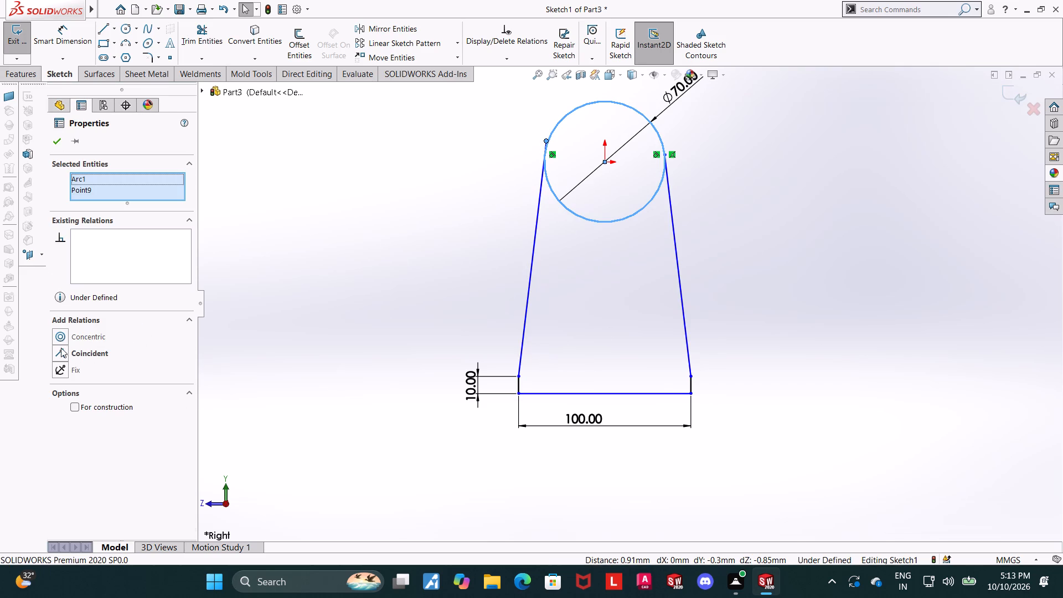
pyautogui.click(61, 353)
pyautogui.press('Escape')
pyautogui.press('Escape')
pyautogui.click(666, 158)
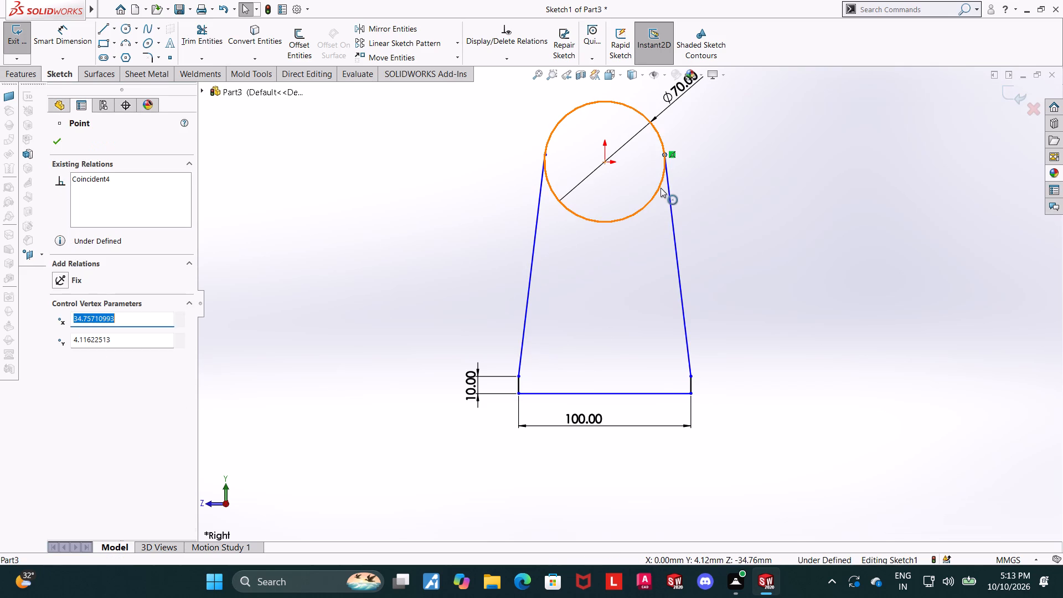
pyautogui.keyDown('ctrl'); pyautogui.click(660, 188); pyautogui.keyUp('ctrl')
pyautogui.click(63, 358)
pyautogui.press('Escape')
pyautogui.press('Escape')
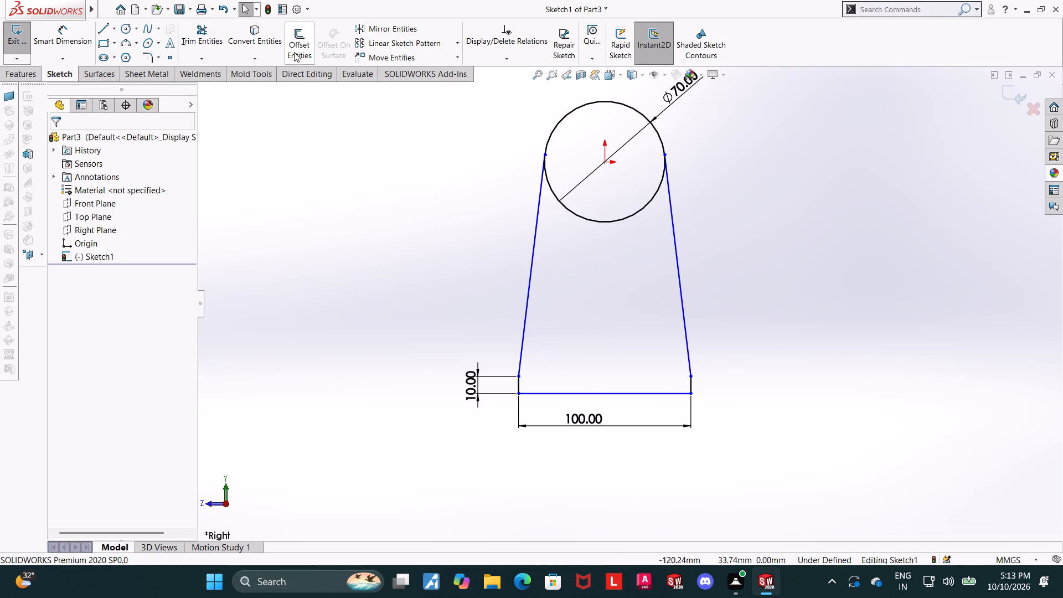
# Trim away the circle's lower arc between the slanted lines, leaving a rounded top.
pyautogui.click(195, 43)
pyautogui.moveTo(631, 184); pyautogui.dragTo(613, 249)
pyautogui.press('Escape')
pyautogui.press('Escape')
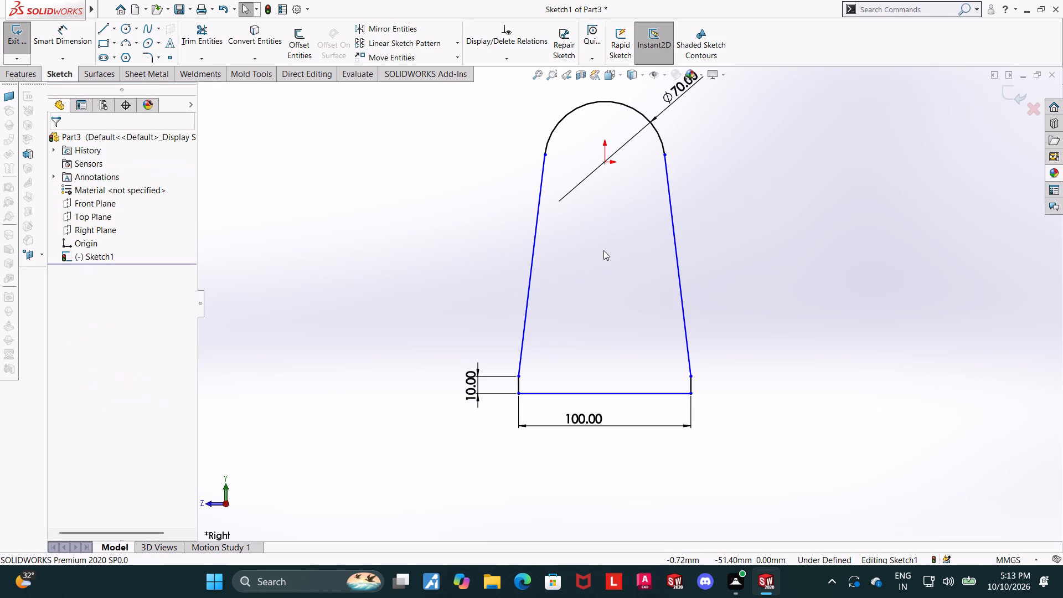
pyautogui.press('Escape')
pyautogui.press('Escape')
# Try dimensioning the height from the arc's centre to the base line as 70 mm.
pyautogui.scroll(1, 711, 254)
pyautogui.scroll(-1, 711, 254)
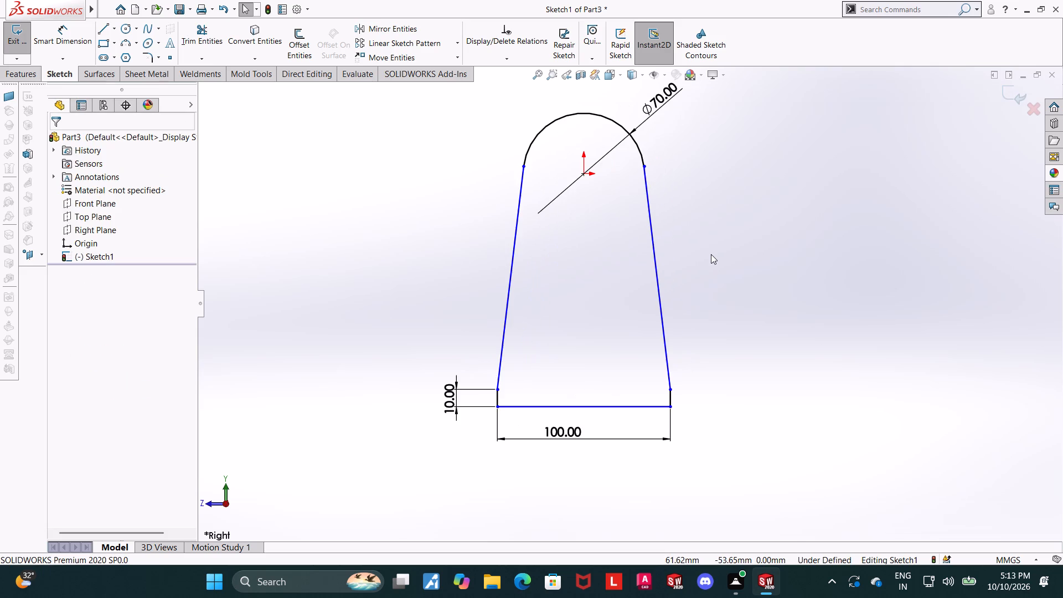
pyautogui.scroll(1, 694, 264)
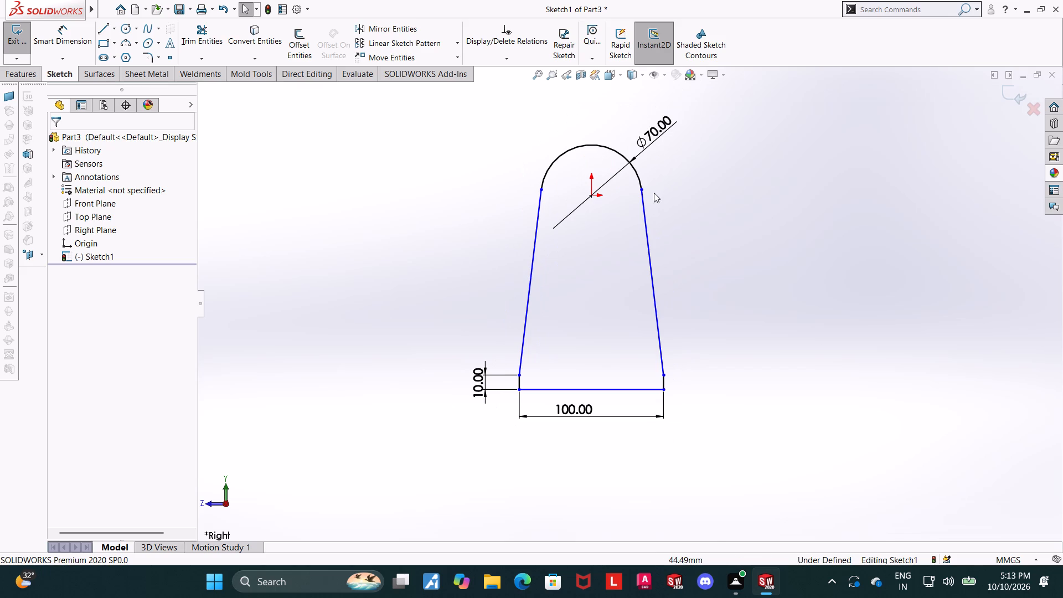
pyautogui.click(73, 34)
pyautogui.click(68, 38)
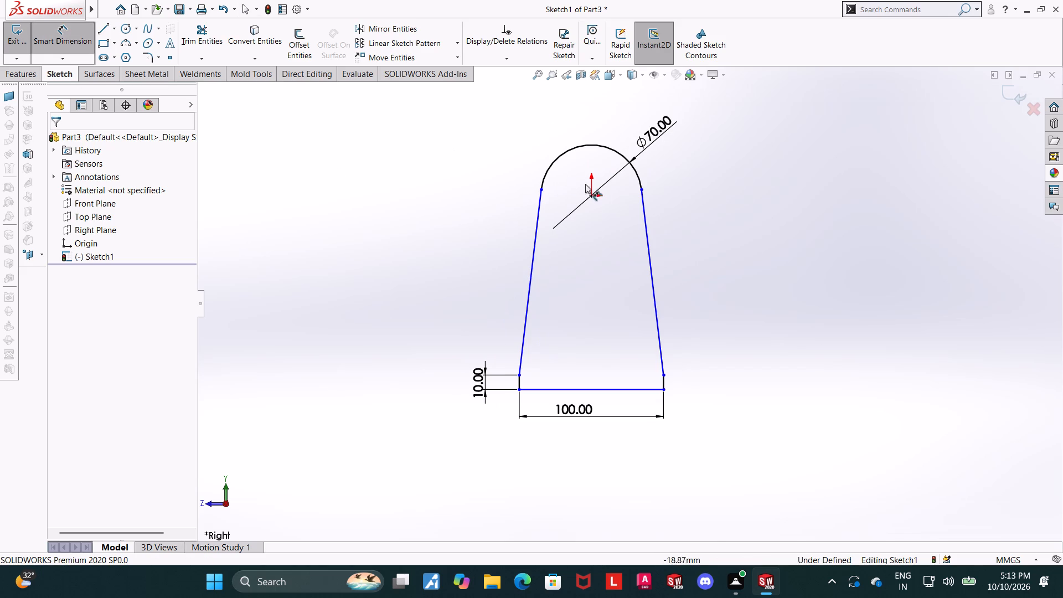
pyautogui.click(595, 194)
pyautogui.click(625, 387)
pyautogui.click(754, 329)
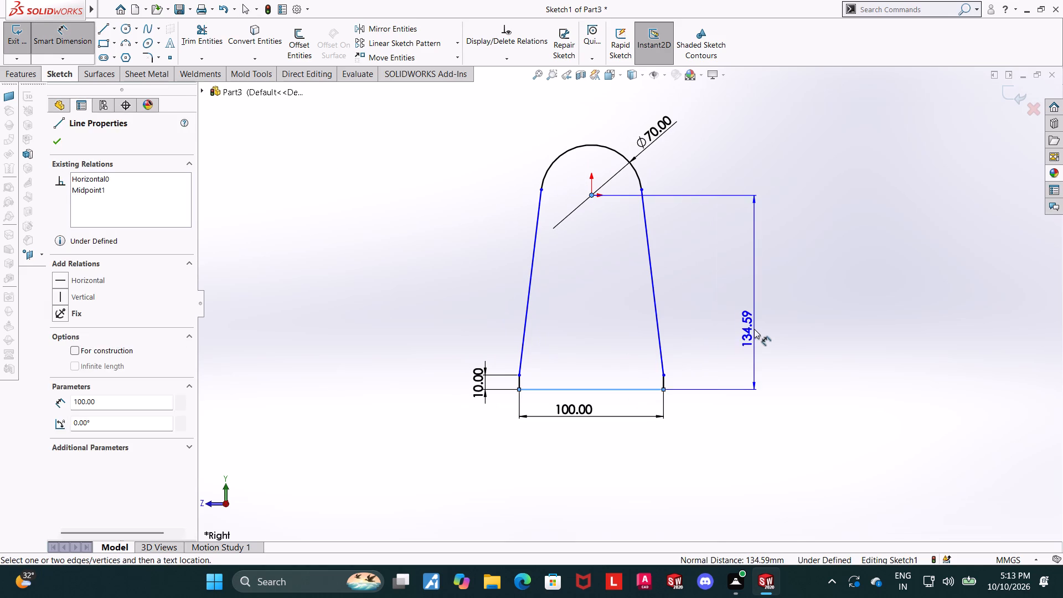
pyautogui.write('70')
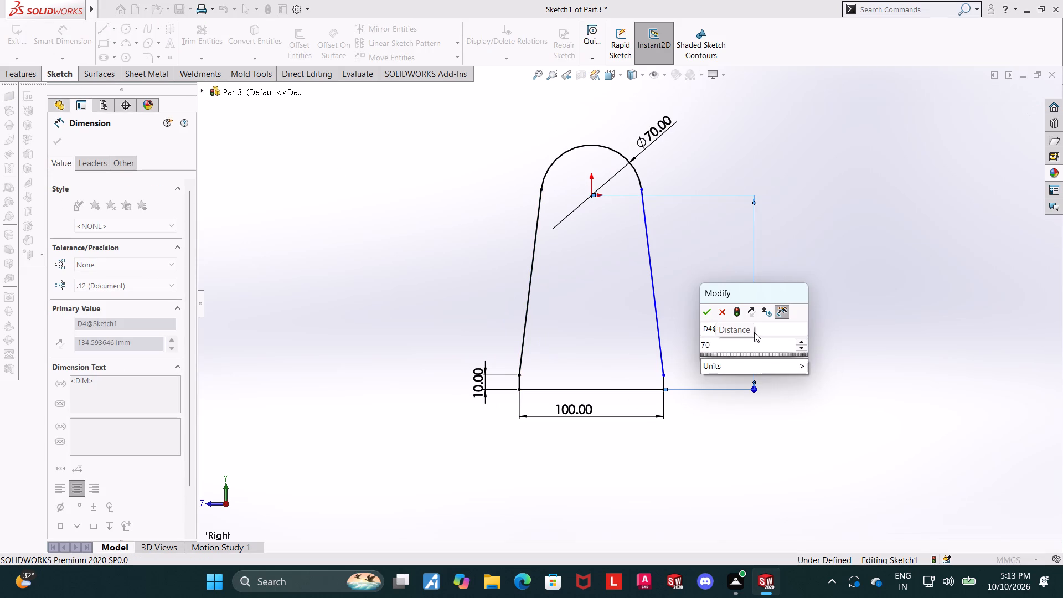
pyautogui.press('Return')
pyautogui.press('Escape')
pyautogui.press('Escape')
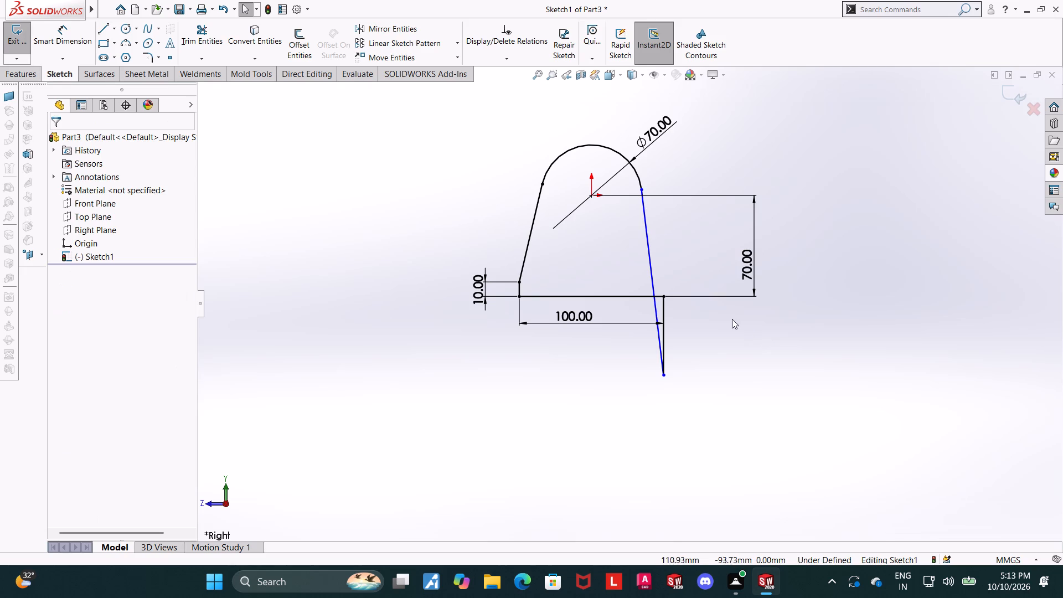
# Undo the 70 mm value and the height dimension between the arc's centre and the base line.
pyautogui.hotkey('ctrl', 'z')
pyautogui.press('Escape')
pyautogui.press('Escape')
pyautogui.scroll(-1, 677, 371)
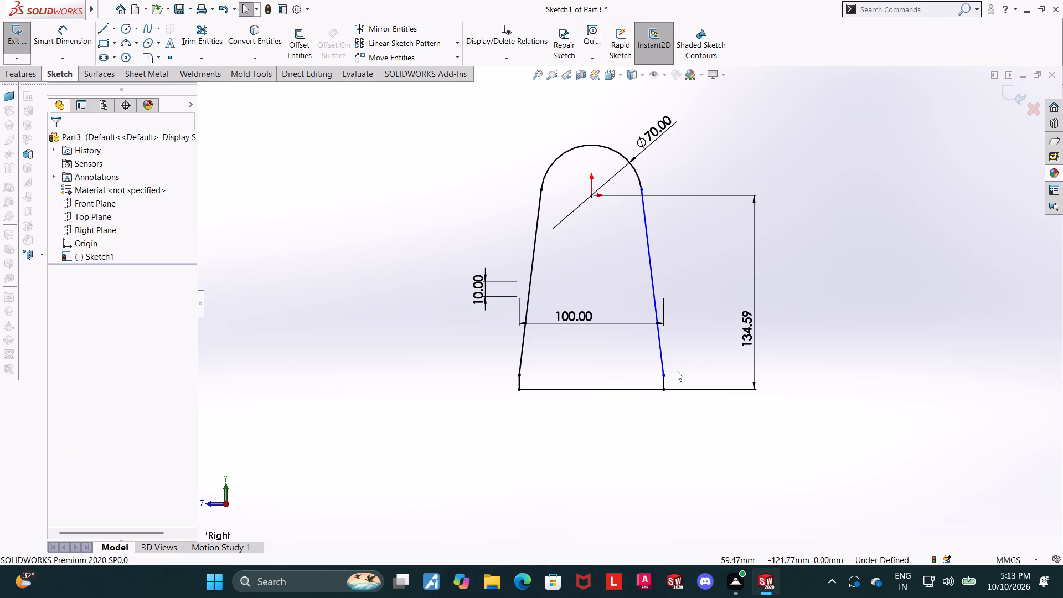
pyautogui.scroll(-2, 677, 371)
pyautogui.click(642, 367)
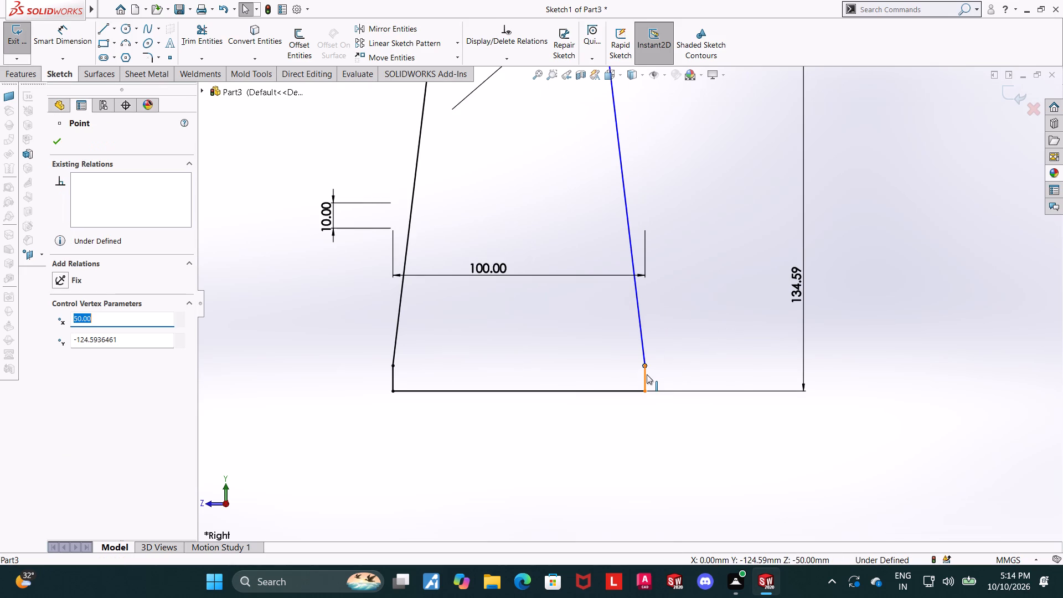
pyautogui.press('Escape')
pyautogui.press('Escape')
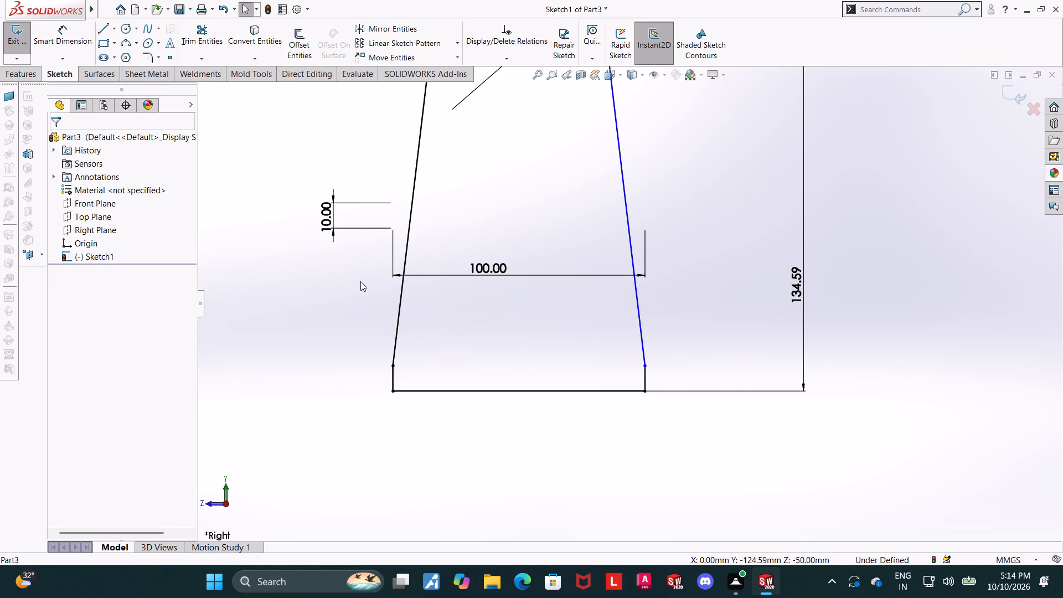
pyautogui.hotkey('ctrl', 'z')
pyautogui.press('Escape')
# Add a Horizontal relation between the upper endpoints of the two short vertical sides.
pyautogui.click(390, 380)
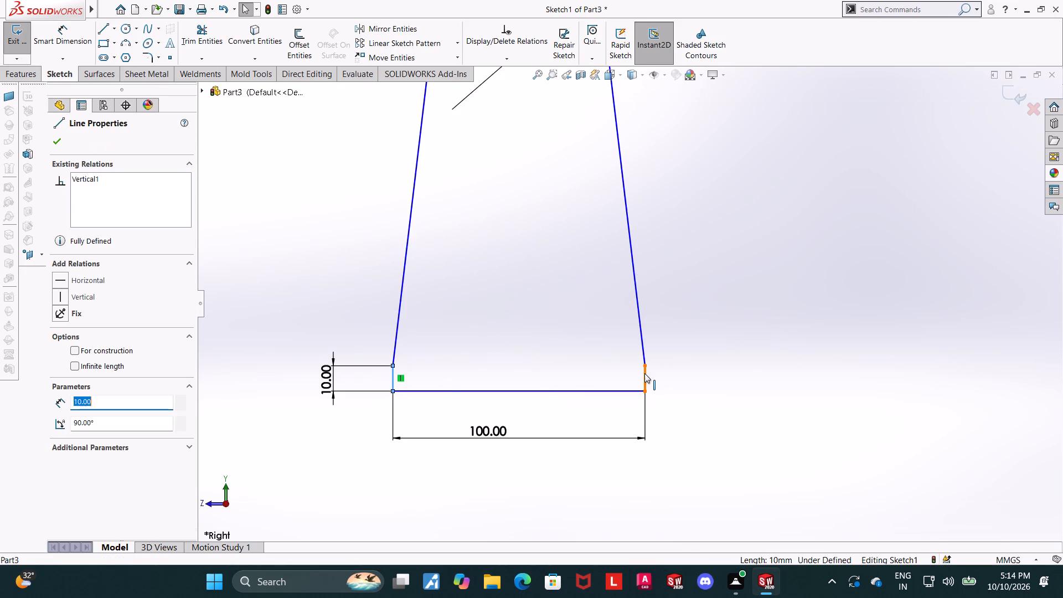
pyautogui.click(664, 386)
pyautogui.click(645, 367)
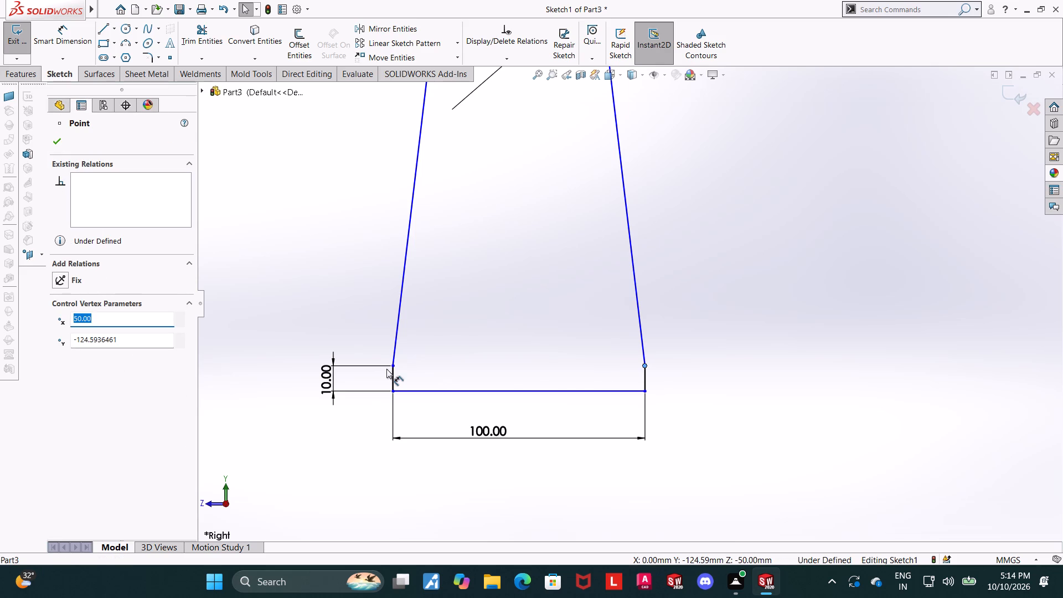
pyautogui.keyDown('ctrl'); pyautogui.click(391, 366); pyautogui.keyUp('ctrl')
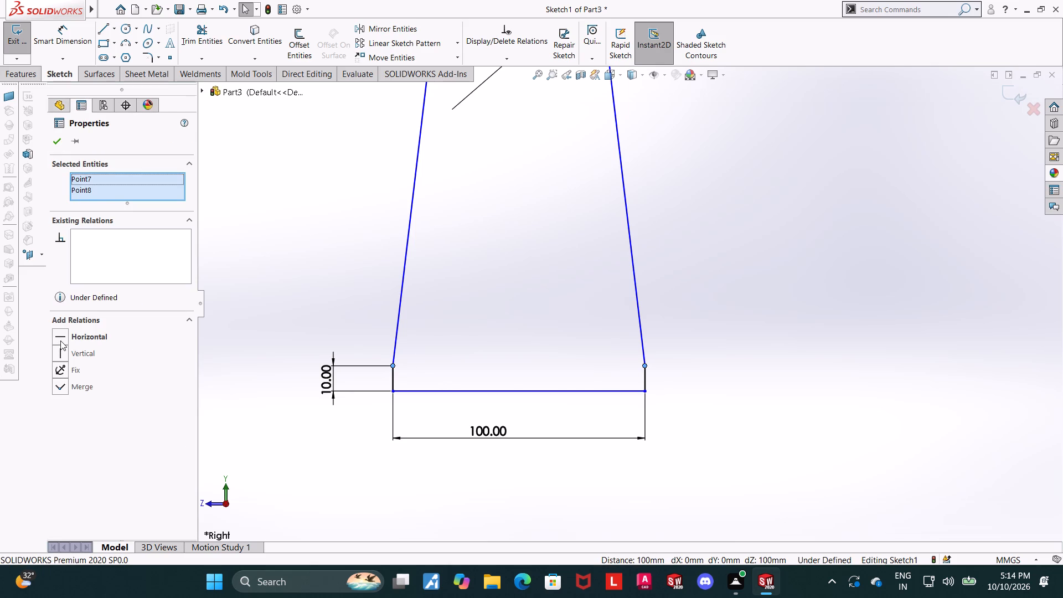
pyautogui.click(60, 339)
pyautogui.press('Escape')
pyautogui.press('Escape')
# Dimension the height from the arc's centre to the base line as 70 mm.
pyautogui.scroll(3, 373, 293)
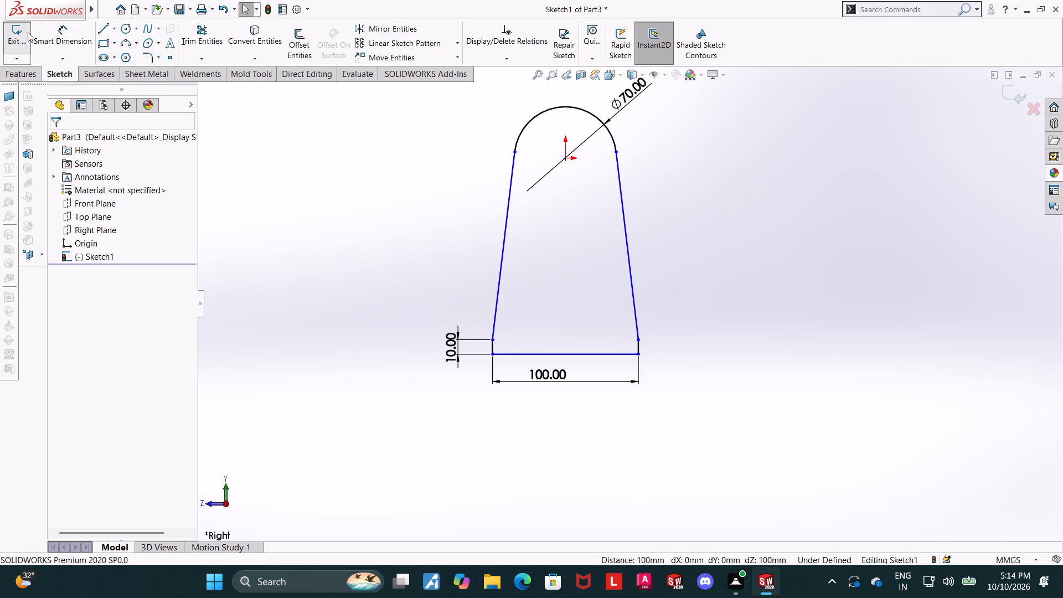
pyautogui.click(48, 32)
pyautogui.click(565, 161)
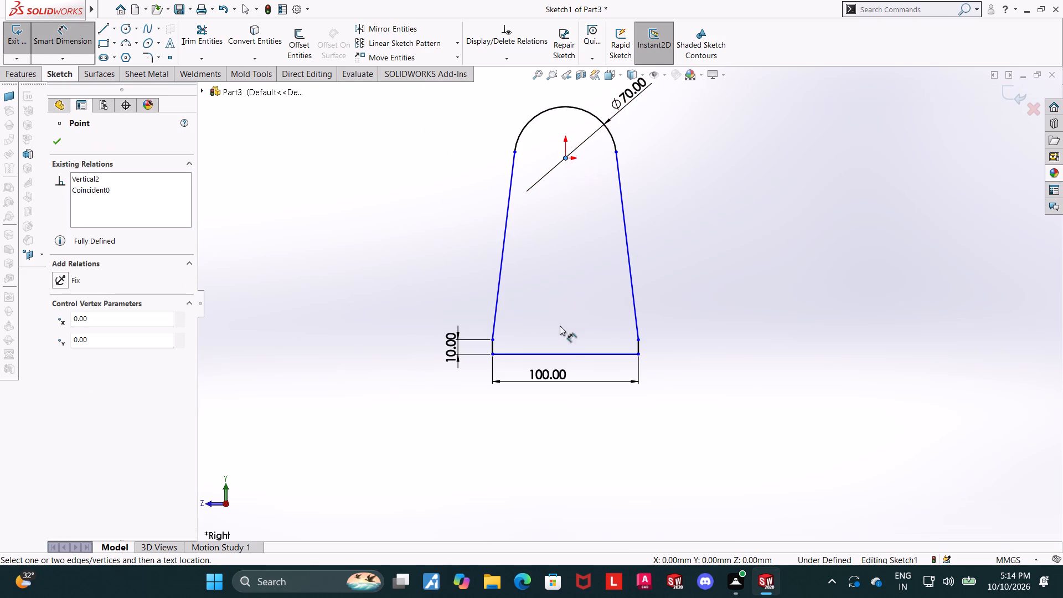
pyautogui.click(564, 353)
pyautogui.click(799, 311)
pyautogui.write('70')
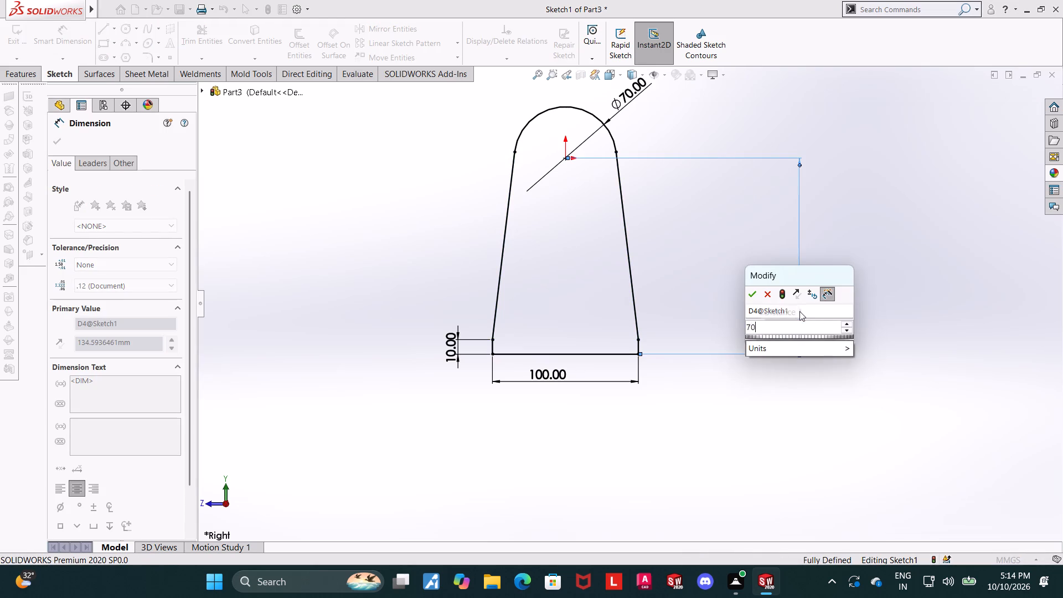
pyautogui.press('Return')
pyautogui.press('Escape')
pyautogui.press('Escape')
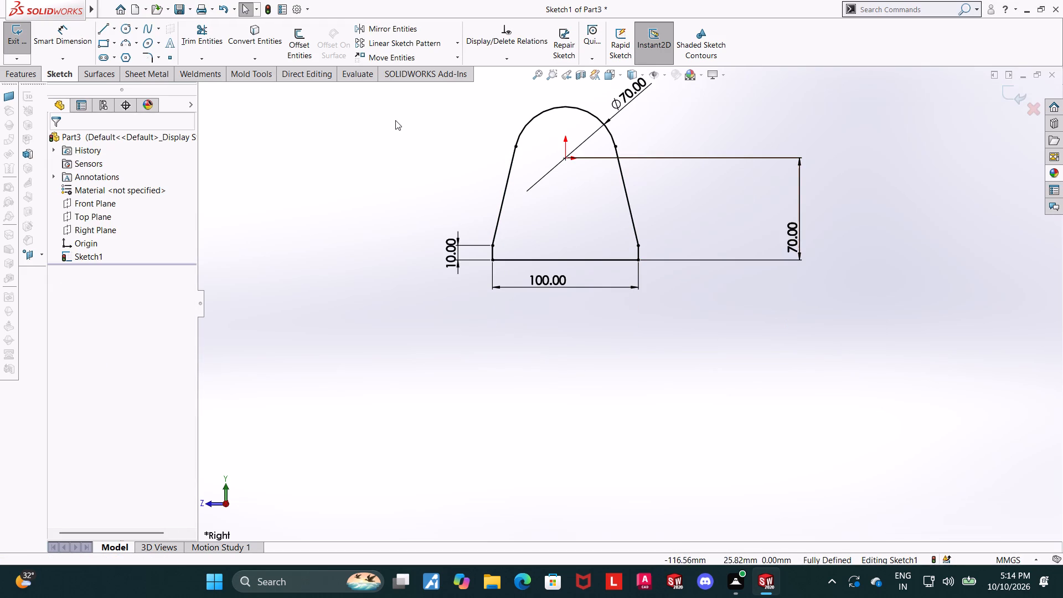
# Examine the whole dimensioned profile and restore the Right view orientation.
pyautogui.scroll(-1, 575, 105)
pyautogui.moveTo(693, 142); pyautogui.dragTo(694, 192, button='middle')
pyautogui.scroll(1, 694, 193)
pyautogui.moveTo(694, 187); pyautogui.dragTo(693, 173, button='middle')
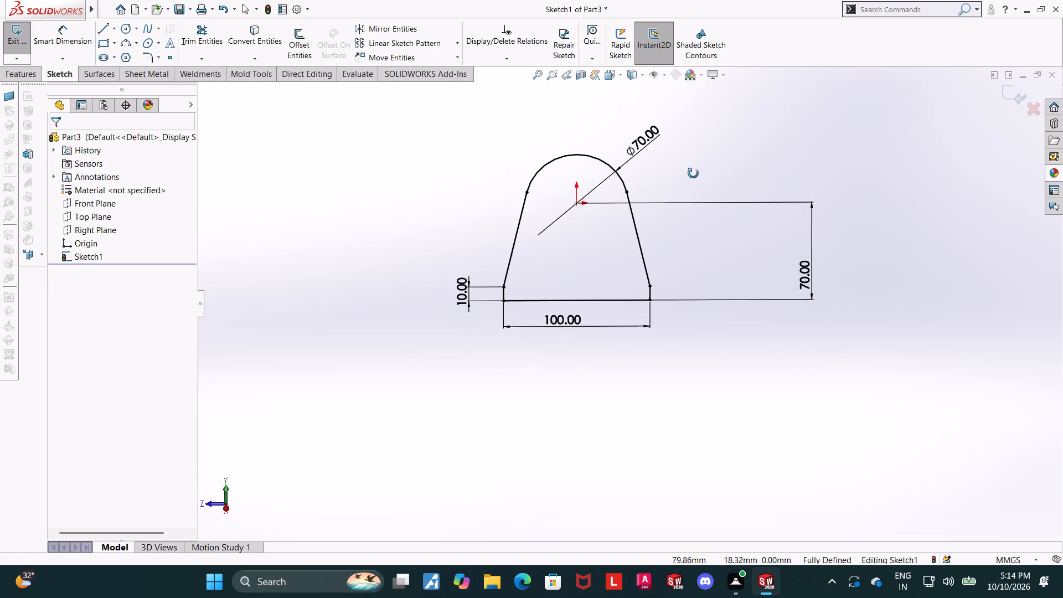
pyautogui.moveTo(693, 173); pyautogui.dragTo(693, 171, button='middle')
pyautogui.scroll(3, 731, 178)
pyautogui.click(607, 76)
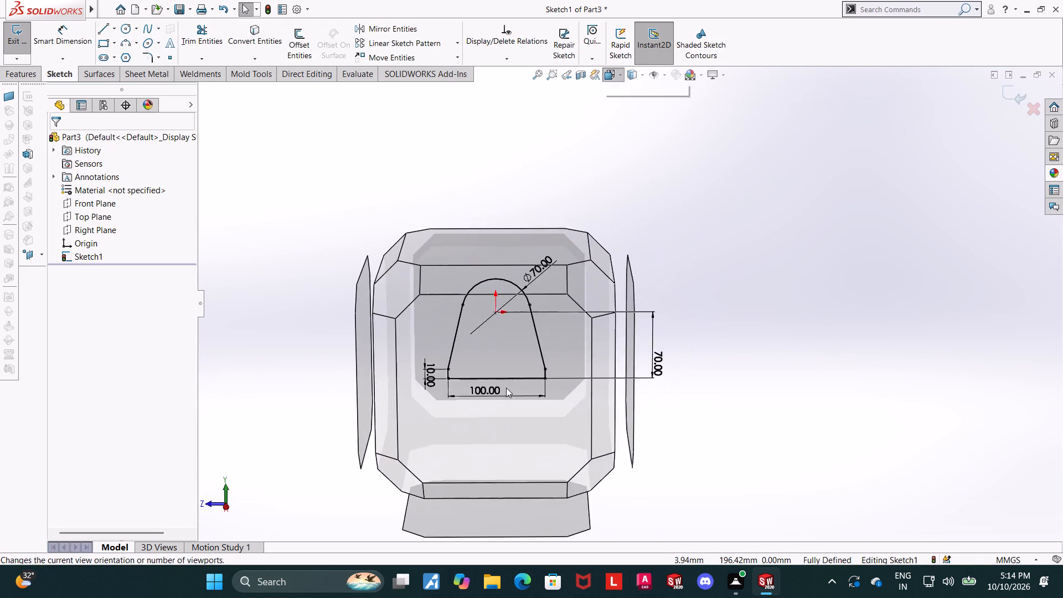
pyautogui.click(506, 388)
pyautogui.scroll(-1, 534, 164)
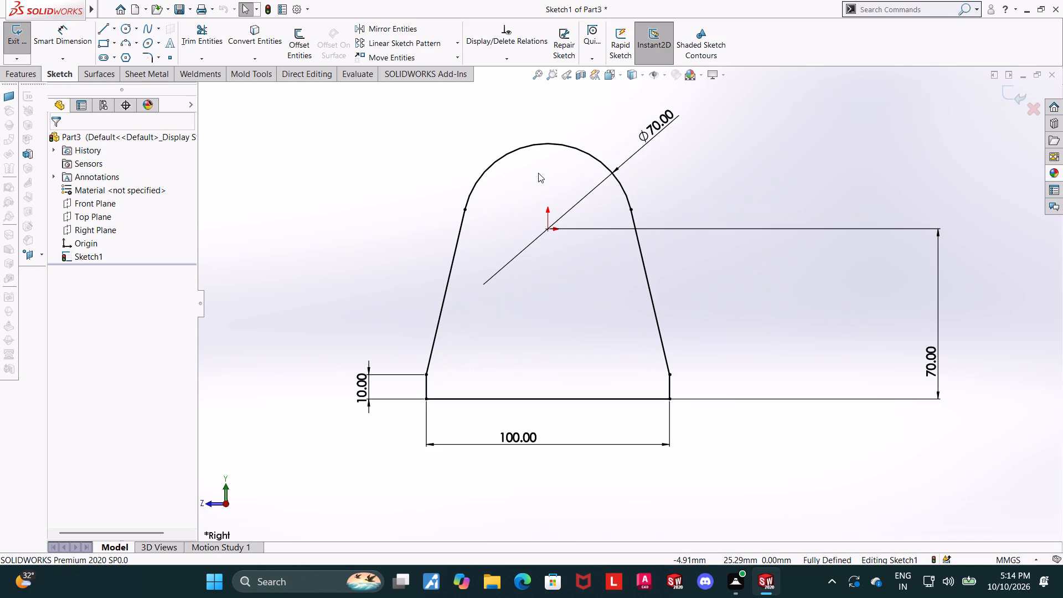
# Examine the fully dimensioned tapered profile sketch from a slightly rotated, zoomed-out view.
pyautogui.scroll(1, 675, 231)
pyautogui.moveTo(554, 322); pyautogui.dragTo(520, 360, button='middle')
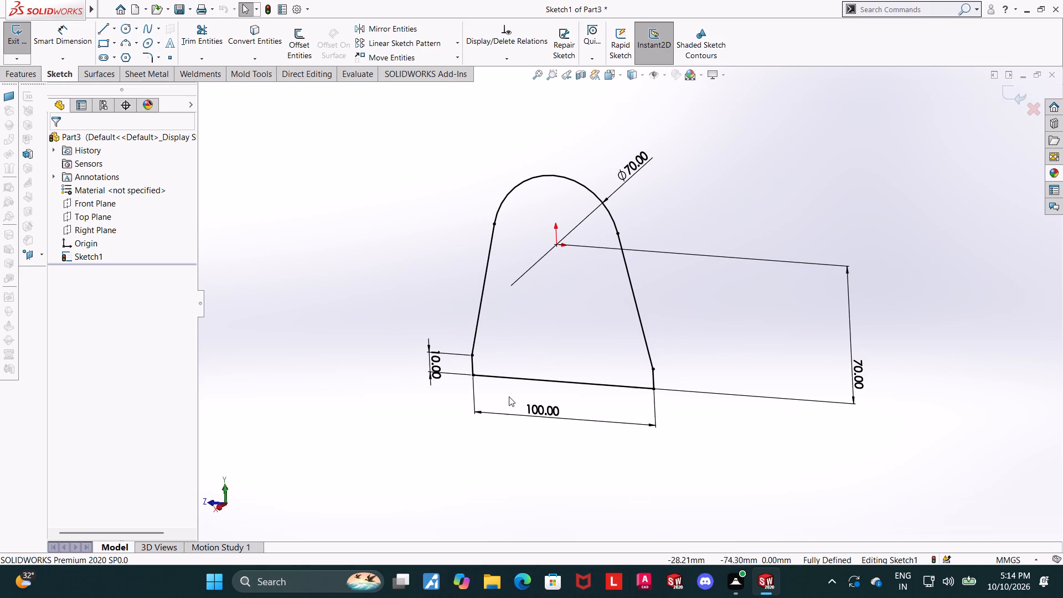
pyautogui.scroll(1, 503, 367)
pyautogui.scroll(-1, 583, 312)
pyautogui.scroll(1, 566, 389)
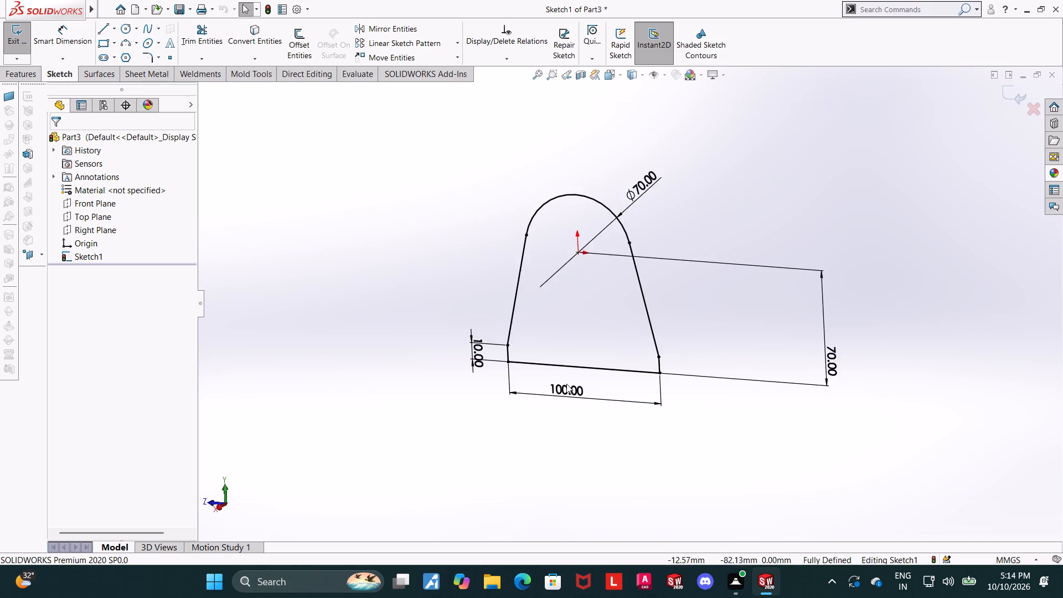
pyautogui.scroll(1, 566, 384)
pyautogui.middleClick(571, 368)
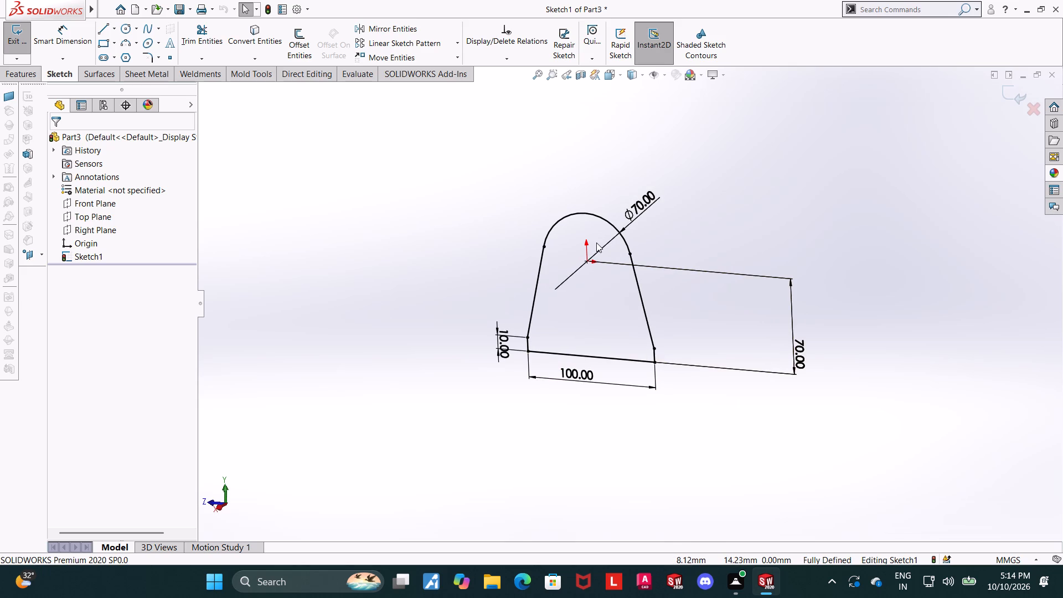
pyautogui.moveTo(588, 257); pyautogui.dragTo(600, 264, button='middle')
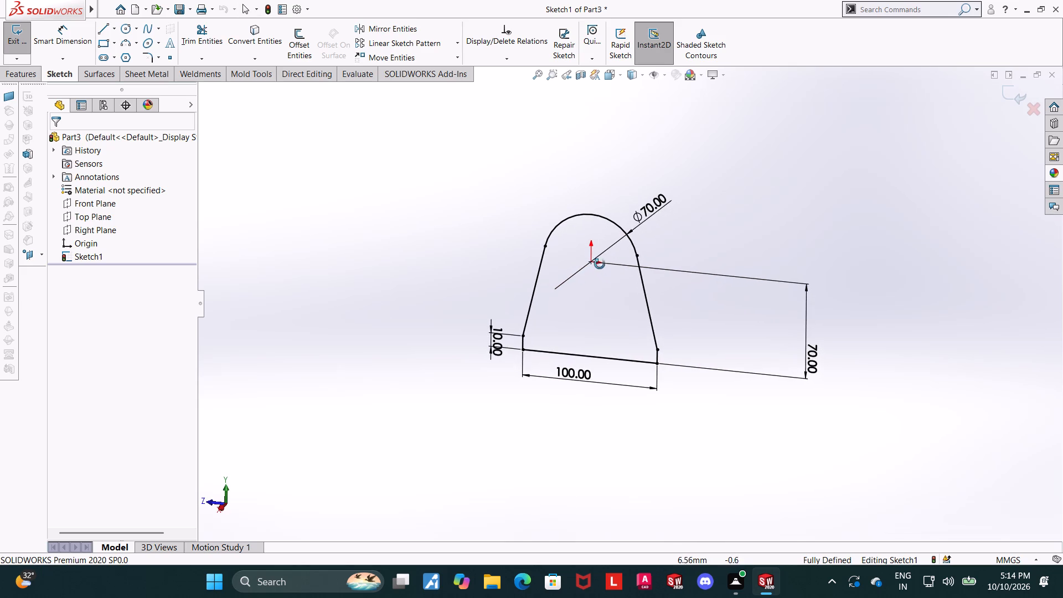
pyautogui.moveTo(600, 264); pyautogui.dragTo(607, 260, button='middle')
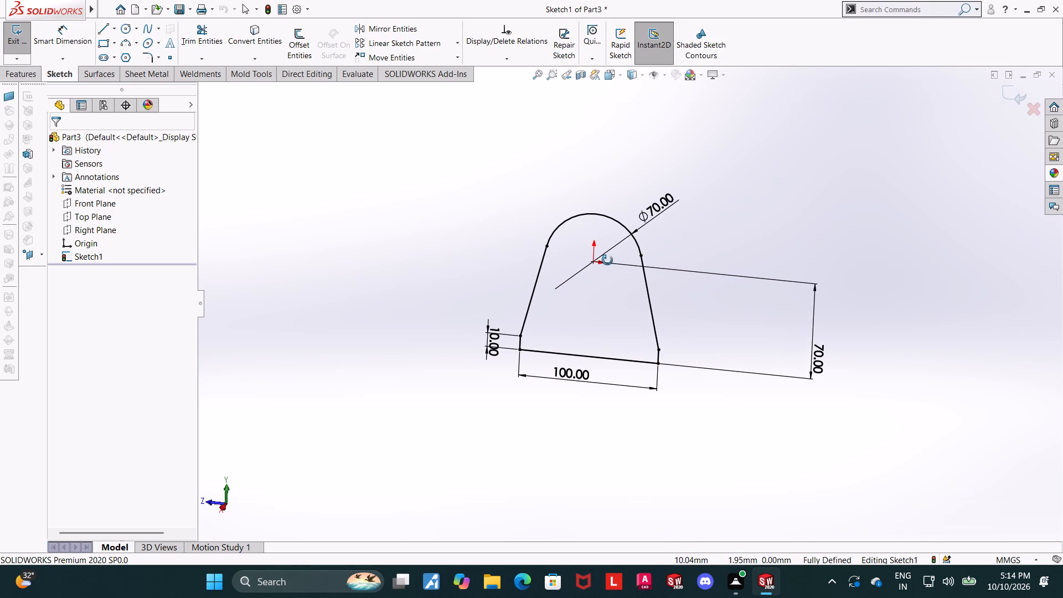
pyautogui.moveTo(607, 260); pyautogui.dragTo(609, 260, button='middle')
pyautogui.moveTo(723, 317); pyautogui.dragTo(715, 327, button='middle')
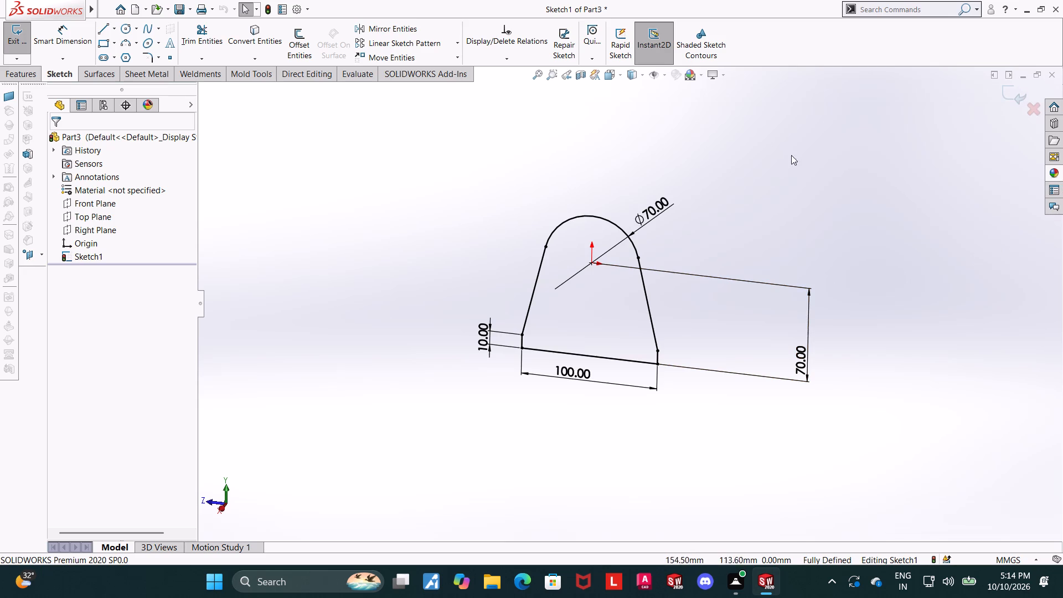
# Replace the rounded top arc's diameter dimension with a 35 mm radius dimension and exit the sketch.
pyautogui.rightClick(662, 205)
pyautogui.click(698, 342)
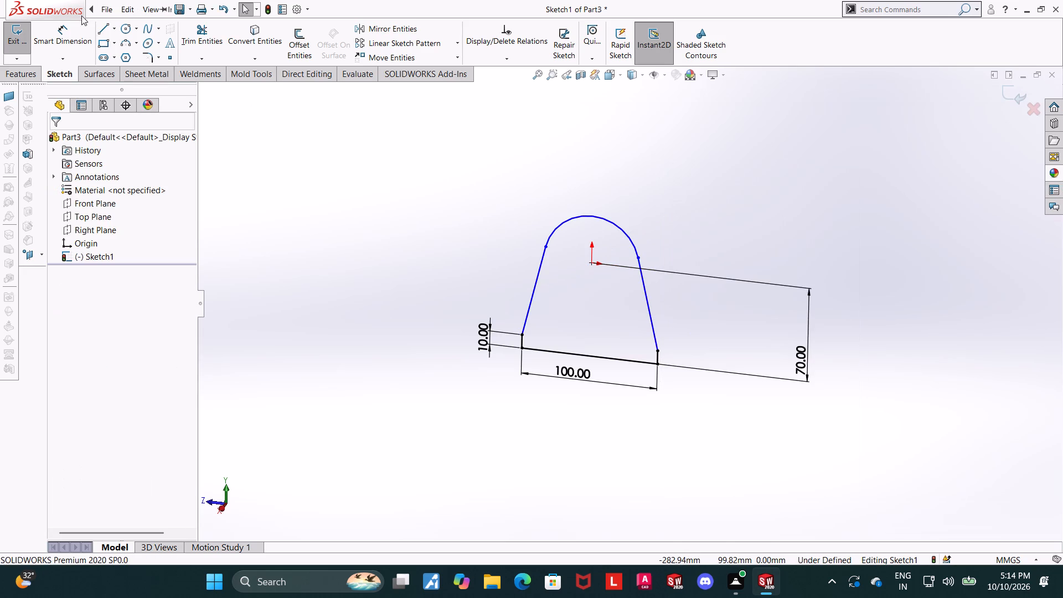
pyautogui.click(76, 35)
pyautogui.click(618, 223)
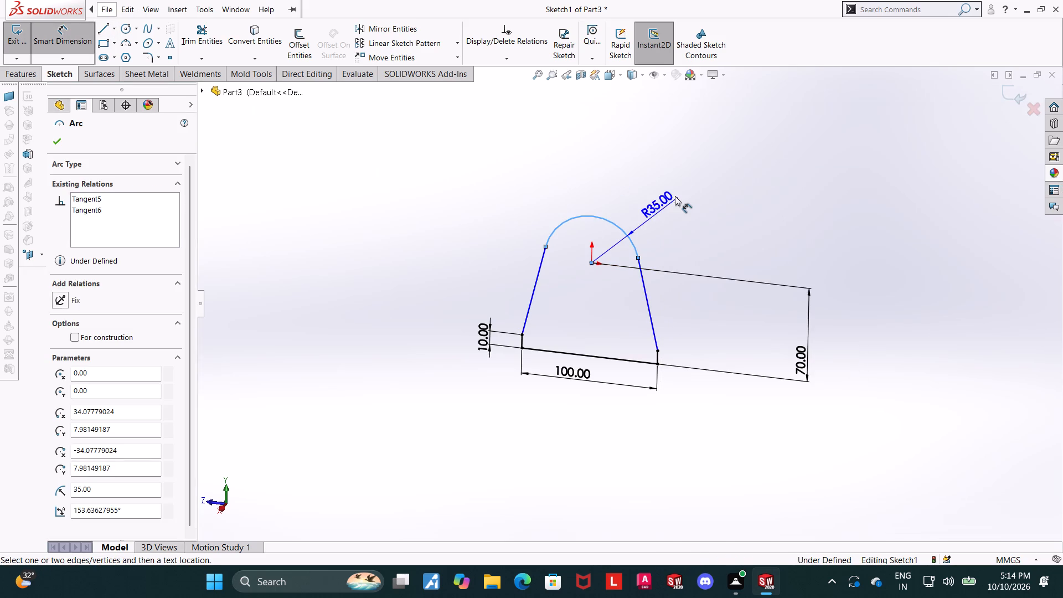
pyautogui.click(658, 201)
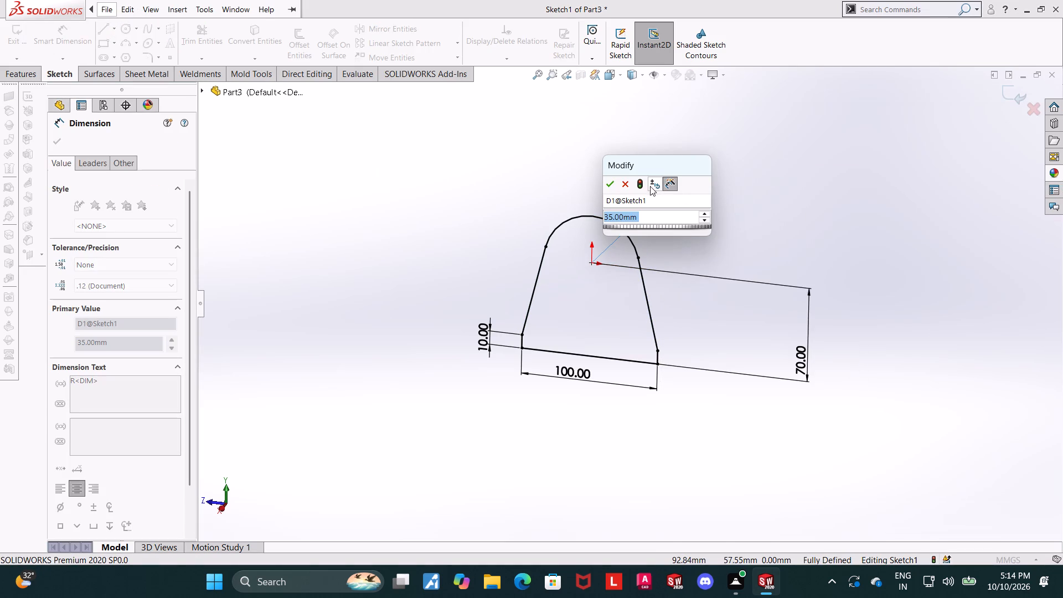
pyautogui.click(615, 183)
pyautogui.click(789, 178)
pyautogui.click(1008, 95)
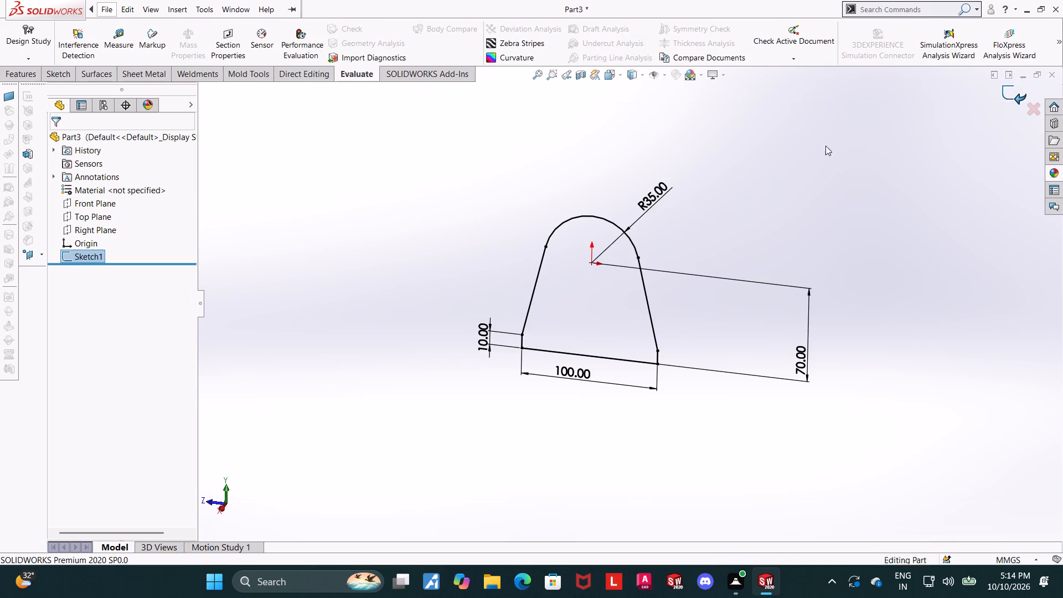
# Extrude the tapered profile as a blind boss 10 mm deep from the sketch plane.
pyautogui.click(30, 73)
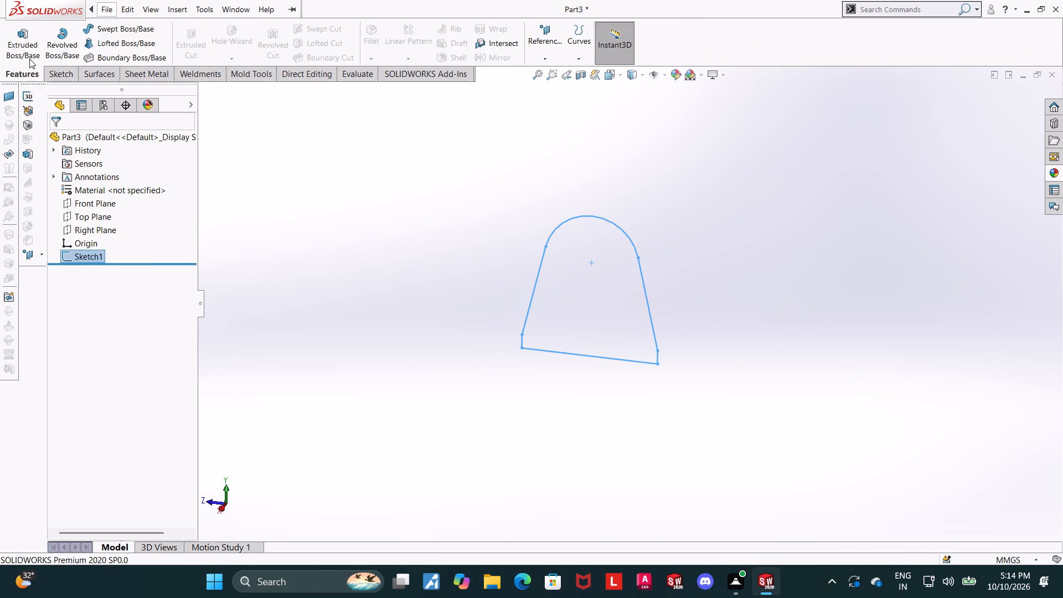
pyautogui.click(25, 42)
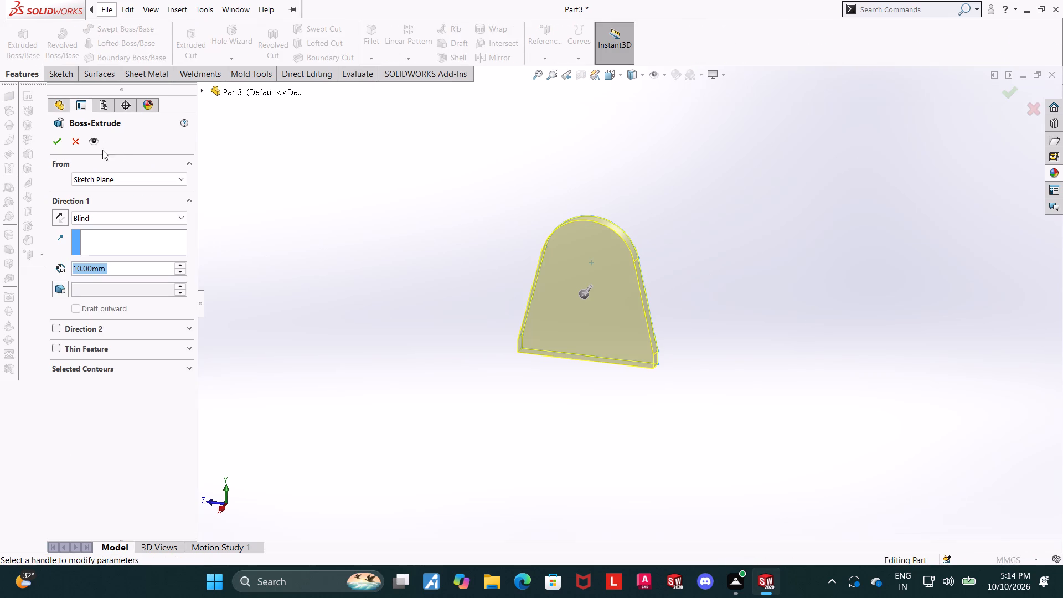
pyautogui.click(58, 141)
pyautogui.click(339, 258)
# Start a new sketch on the plate's flat bottom face and orient the view normal to it.
pyautogui.scroll(1, 358, 272)
pyautogui.moveTo(358, 273); pyautogui.dragTo(353, 207, button='middle')
pyautogui.scroll(1, 349, 222)
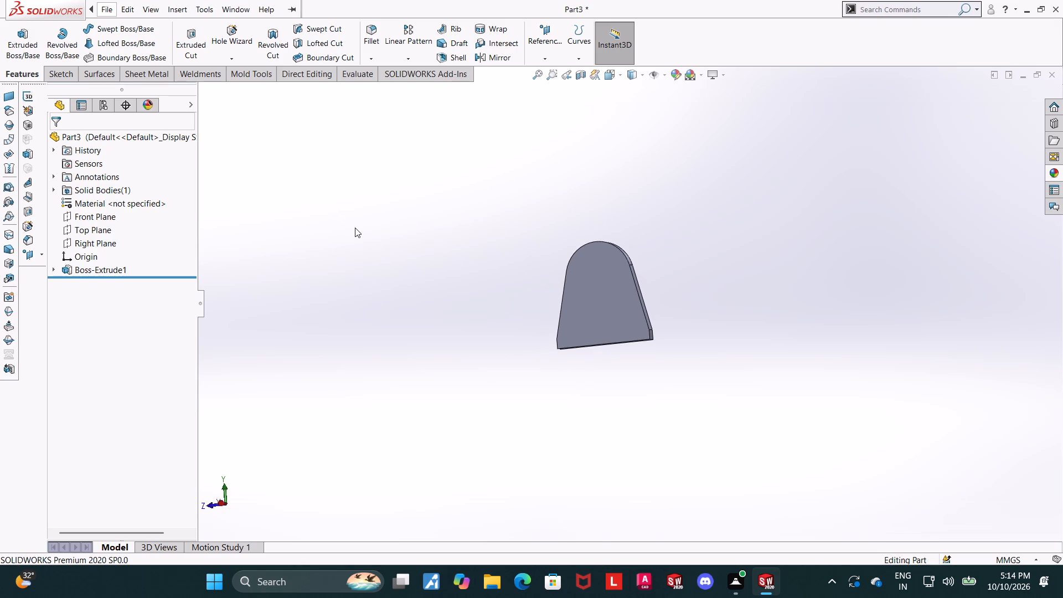
pyautogui.moveTo(626, 343); pyautogui.dragTo(626, 266, button='middle')
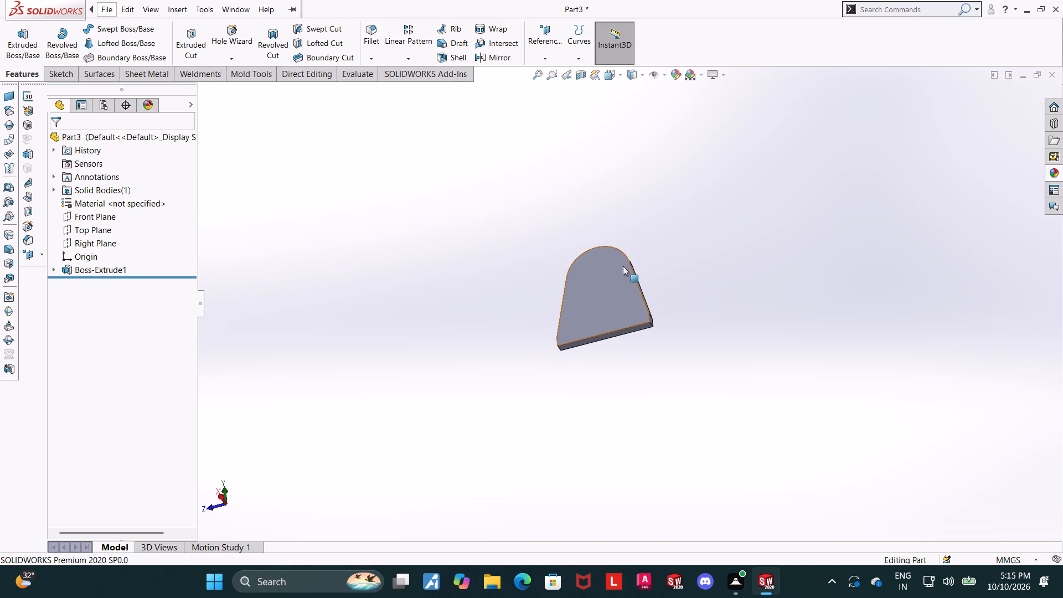
pyautogui.moveTo(621, 256); pyautogui.dragTo(632, 378, button='middle')
pyautogui.scroll(1, 620, 319)
pyautogui.scroll(-9, 620, 319)
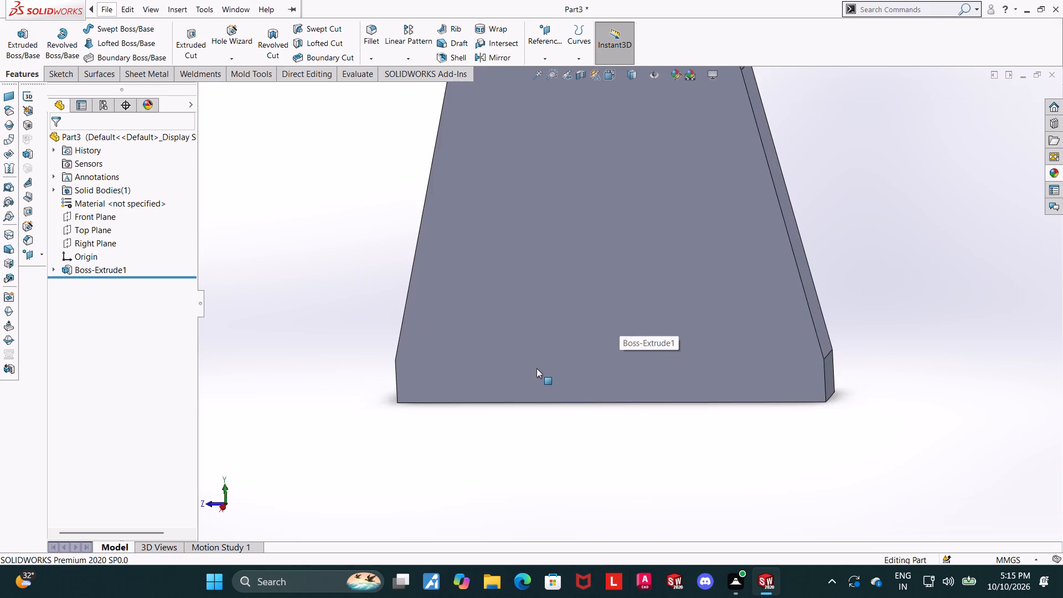
pyautogui.scroll(3, 536, 368)
pyautogui.moveTo(538, 368); pyautogui.dragTo(551, 396, button='middle')
pyautogui.moveTo(551, 382); pyautogui.dragTo(536, 210, button='middle')
pyautogui.click(545, 346)
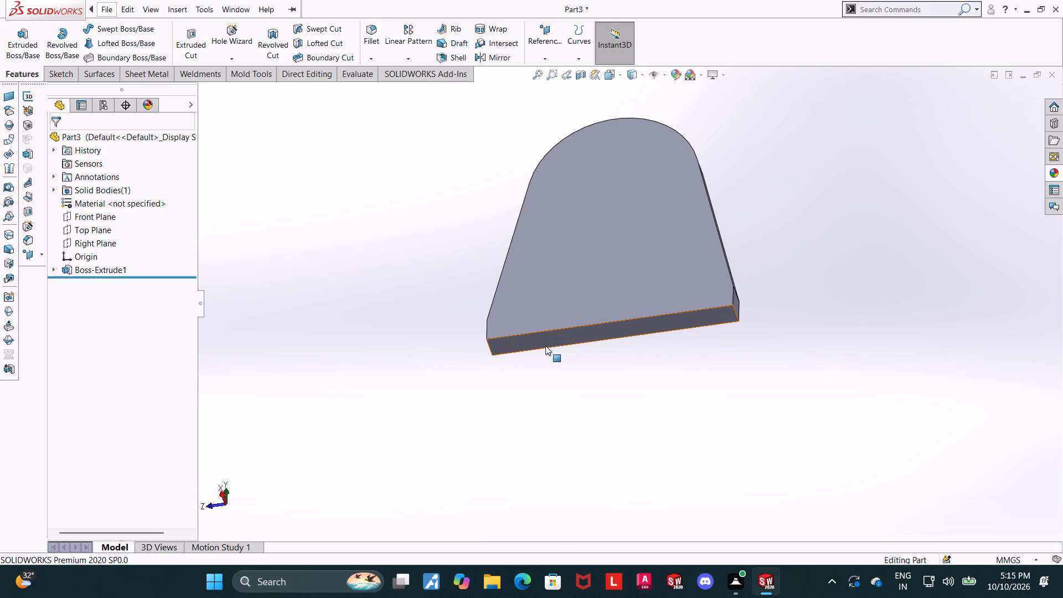
pyautogui.click(595, 316)
pyautogui.moveTo(386, 248); pyautogui.dragTo(388, 326, button='middle')
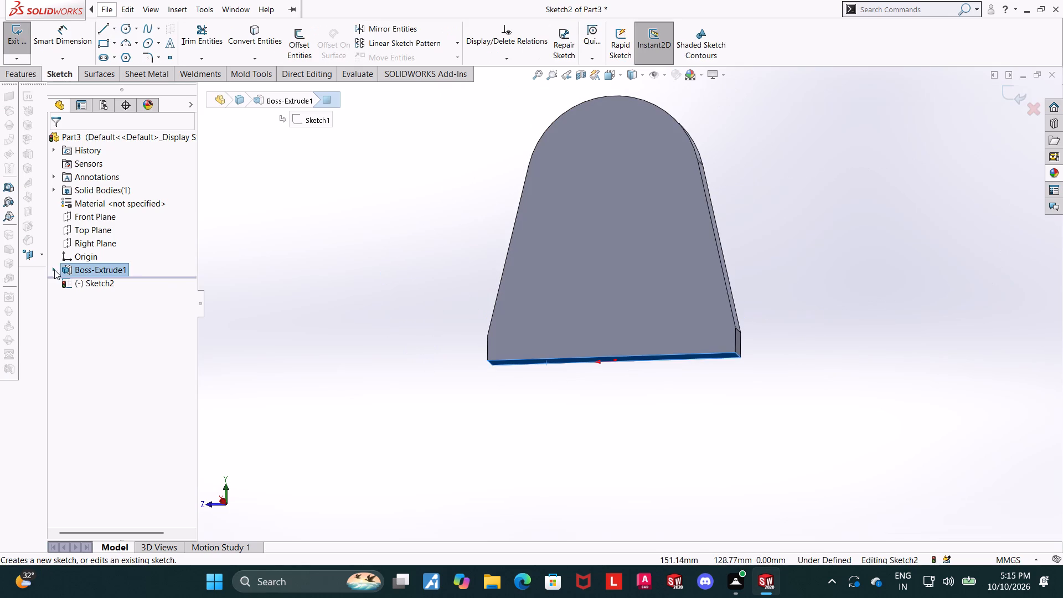
pyautogui.click(75, 288)
pyautogui.click(106, 274)
pyautogui.scroll(4, 885, 319)
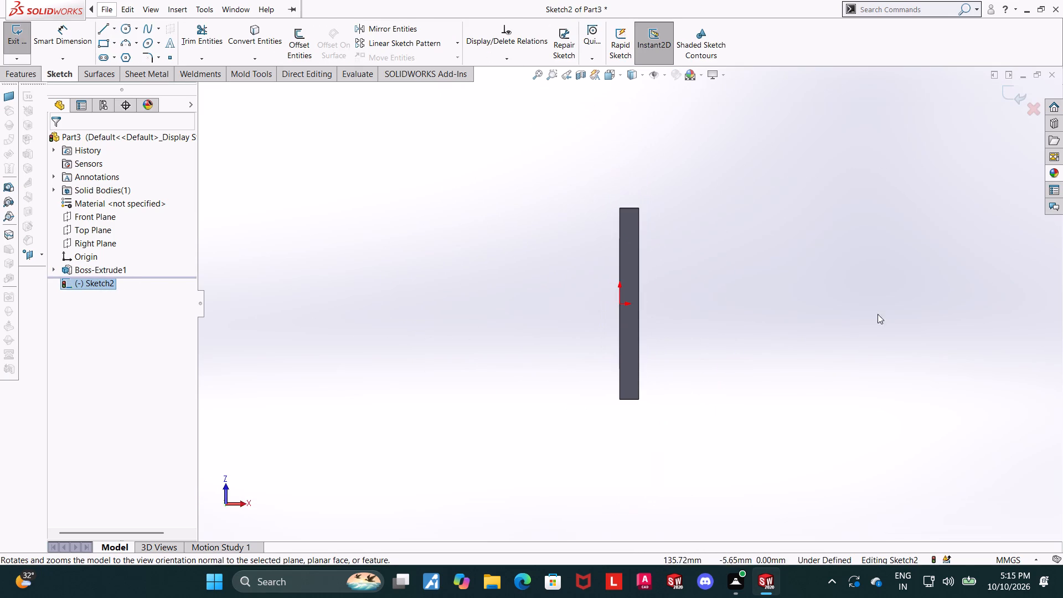
pyautogui.scroll(-2, 896, 228)
pyautogui.scroll(2, 896, 229)
pyautogui.scroll(-2, 855, 248)
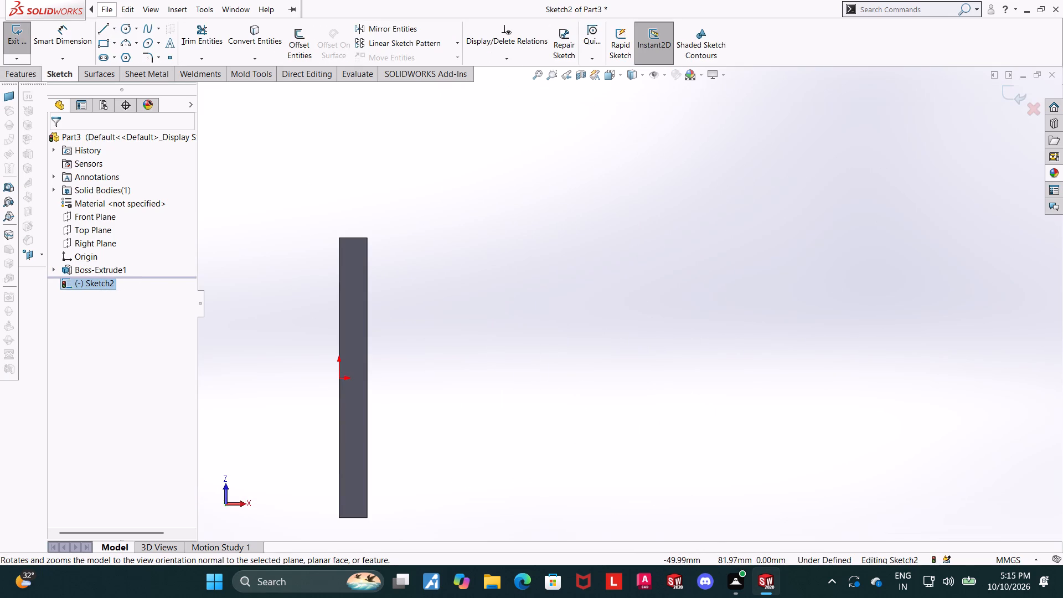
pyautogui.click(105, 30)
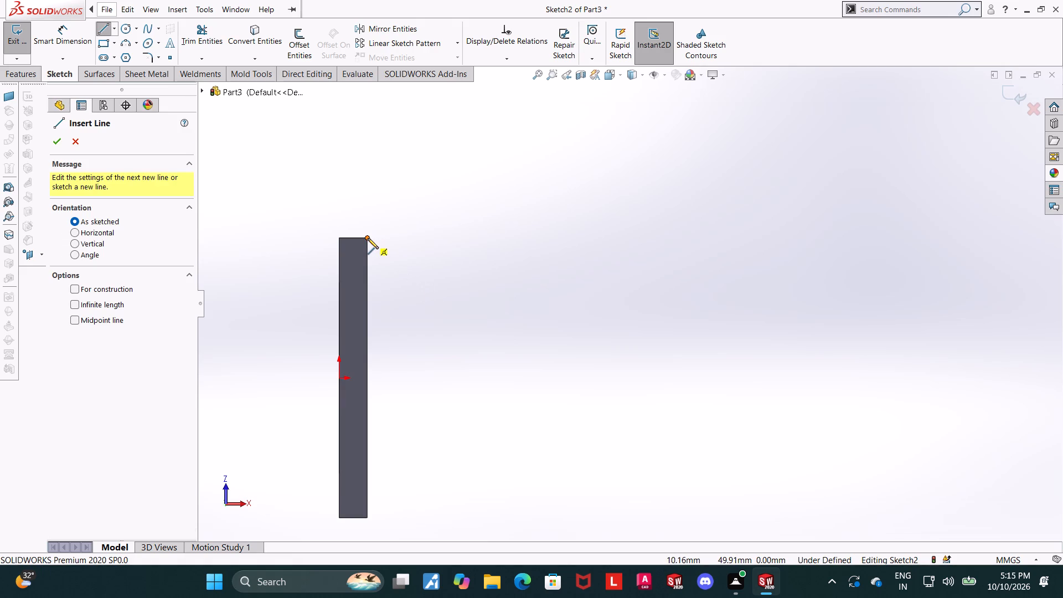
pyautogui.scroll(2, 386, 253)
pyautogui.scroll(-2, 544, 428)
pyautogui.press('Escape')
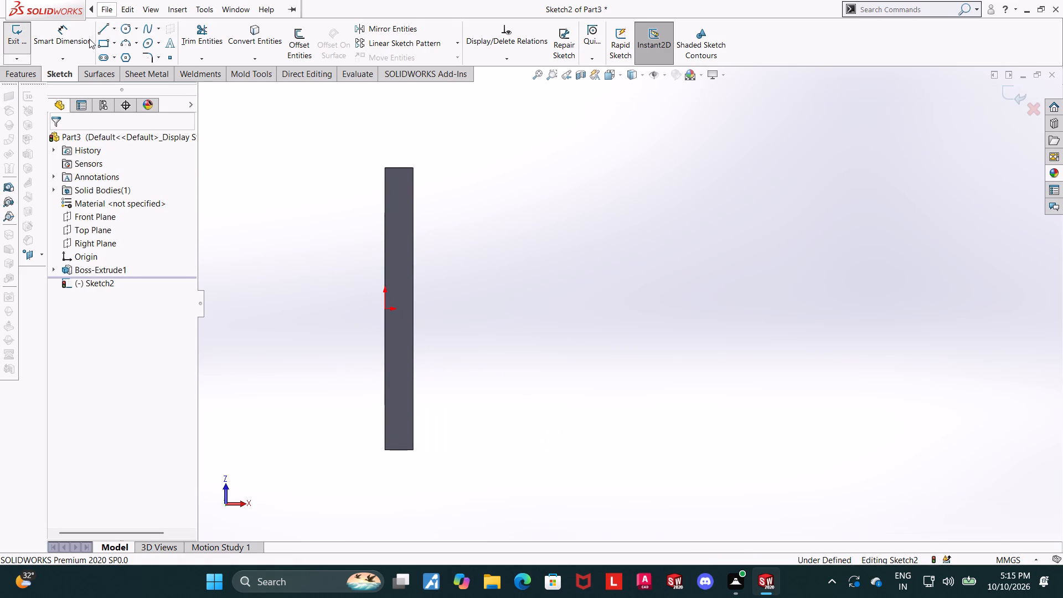
# Sketch a corner rectangle about 83 mm by 99 mm, starting at the corner of the plate's bottom face and extending away in +X.
pyautogui.click(101, 44)
pyautogui.click(413, 167)
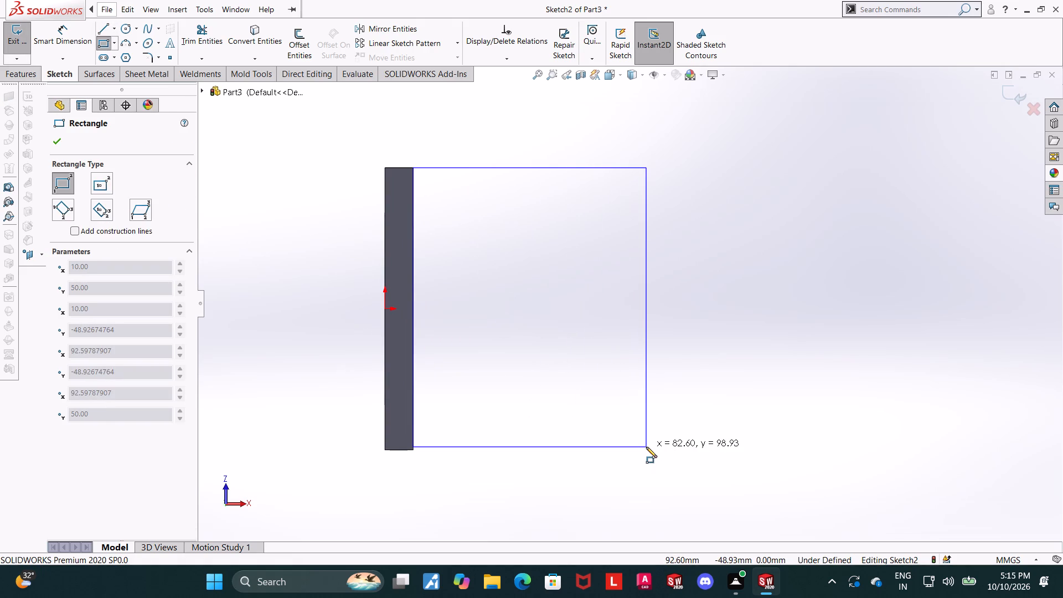
pyautogui.click(646, 447)
pyautogui.press('Escape')
pyautogui.press('Escape')
# Add a Collinear relation between the rectangle's lower horizontal line and the plate's short end edge beside it.
pyautogui.click(395, 451)
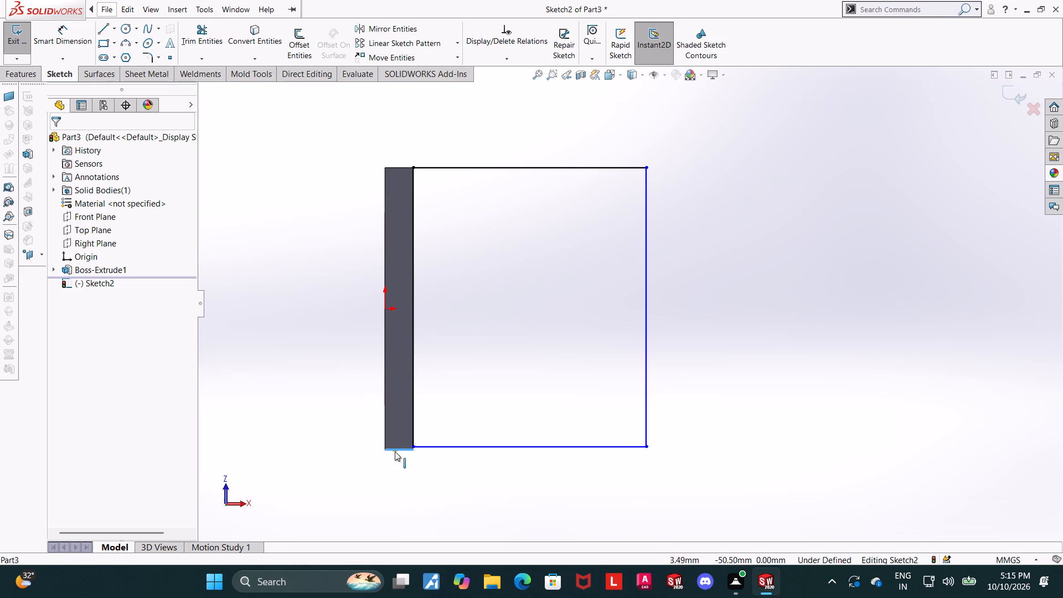
pyautogui.keyDown('ctrl'); pyautogui.click(441, 446); pyautogui.keyUp('ctrl')
pyautogui.click(61, 331)
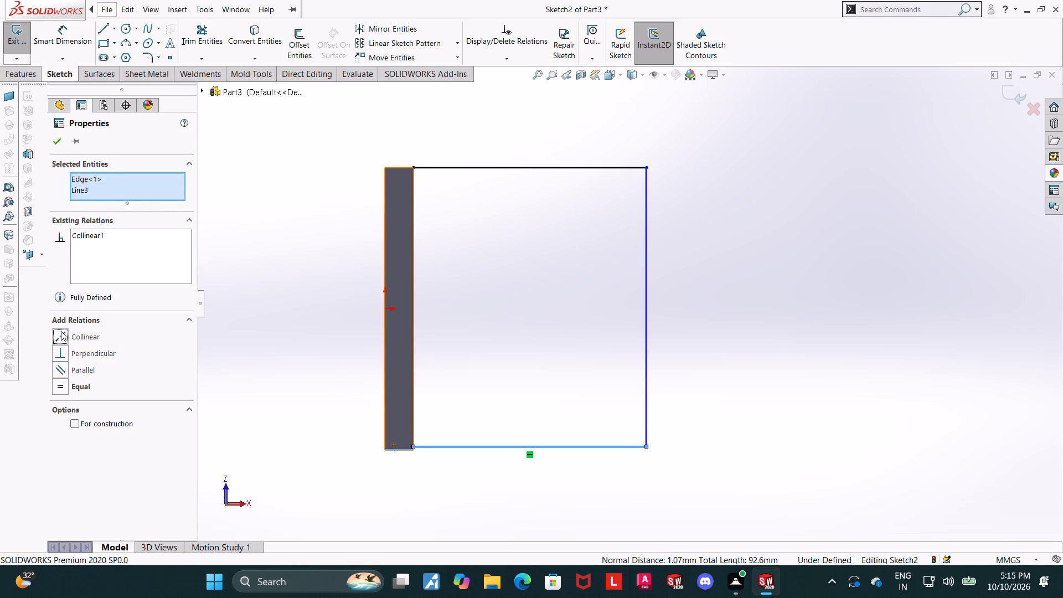
pyautogui.press('Escape')
pyautogui.press('Escape')
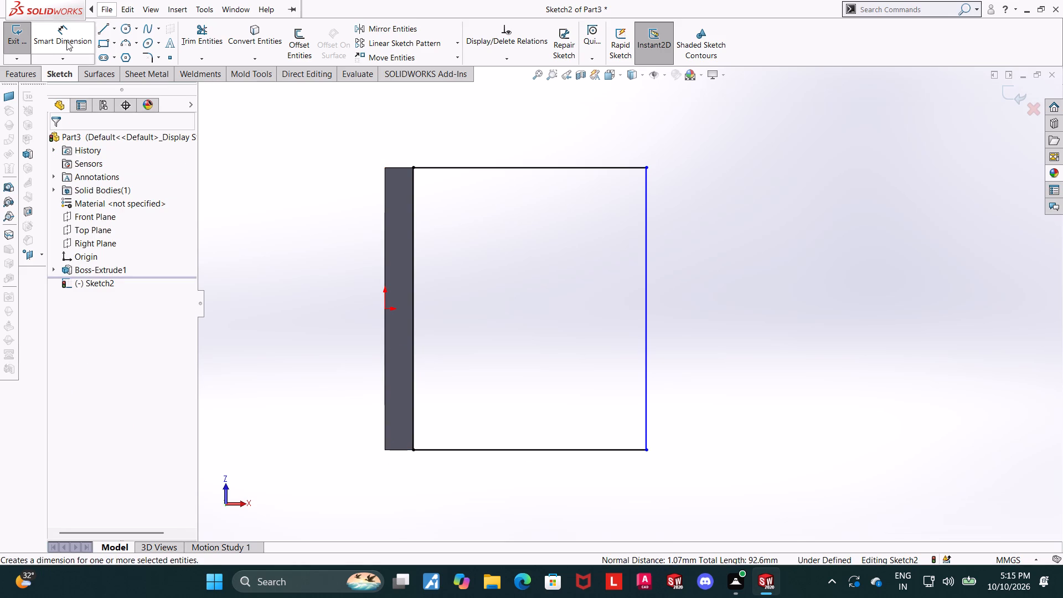
# Dimension the distance from the origin to the rectangle's outer vertical line as 60 mm.
pyautogui.click(66, 41)
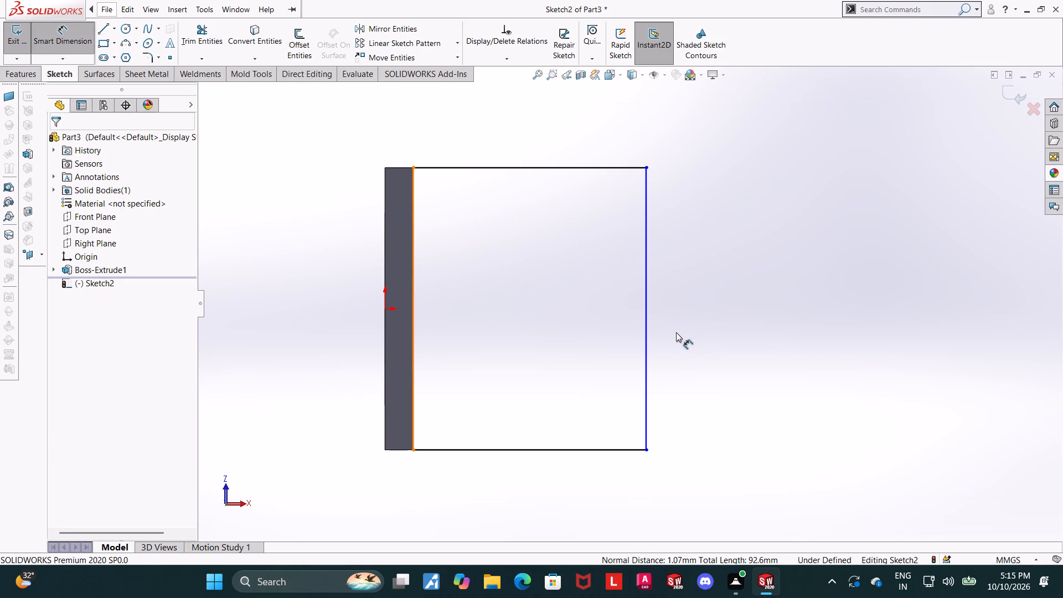
pyautogui.scroll(1, 676, 332)
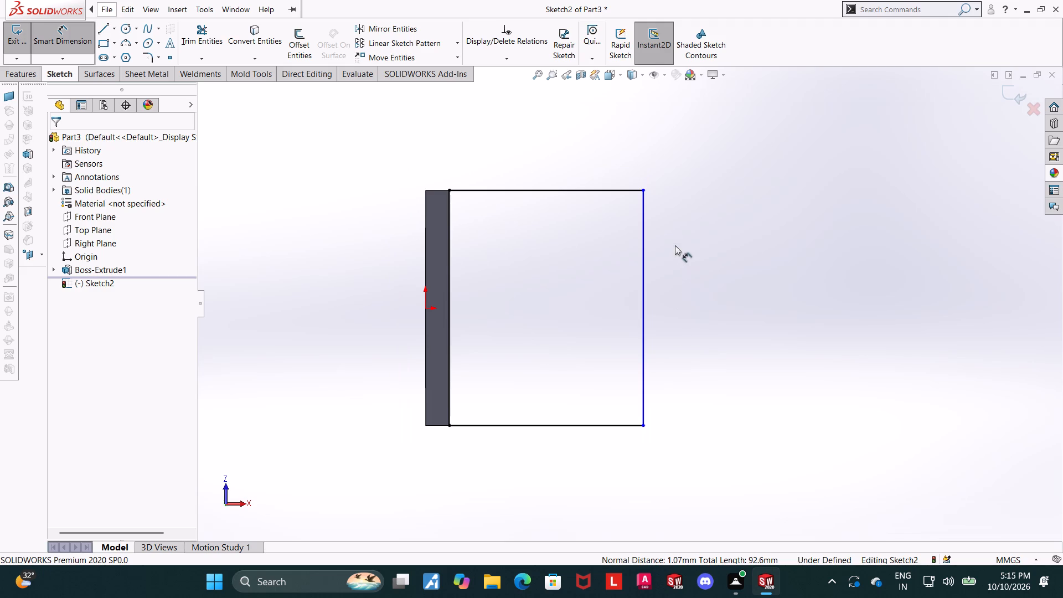
pyautogui.click(596, 191)
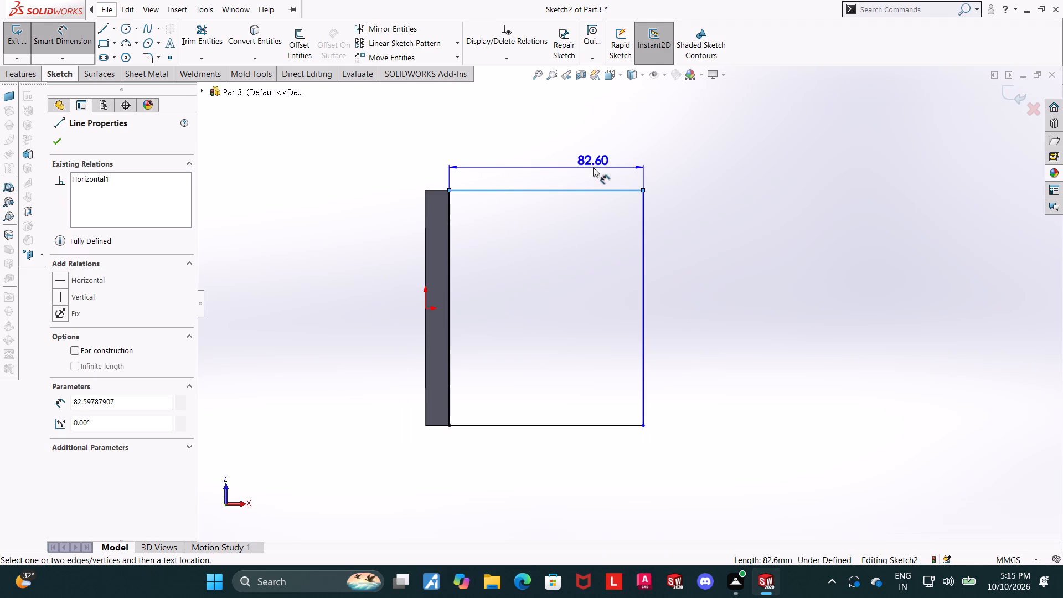
pyautogui.press('Escape')
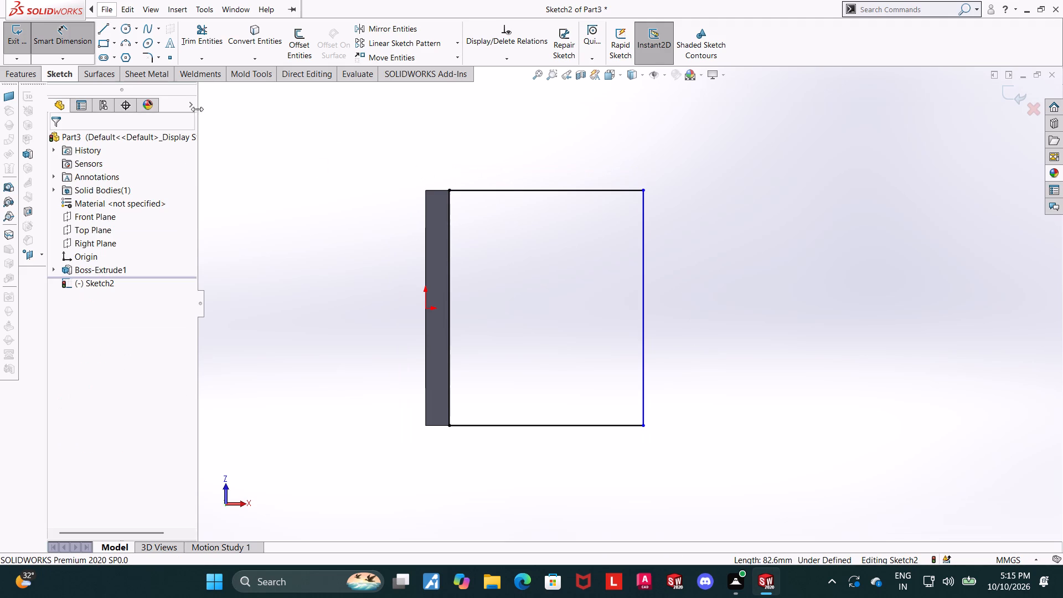
pyautogui.click(642, 288)
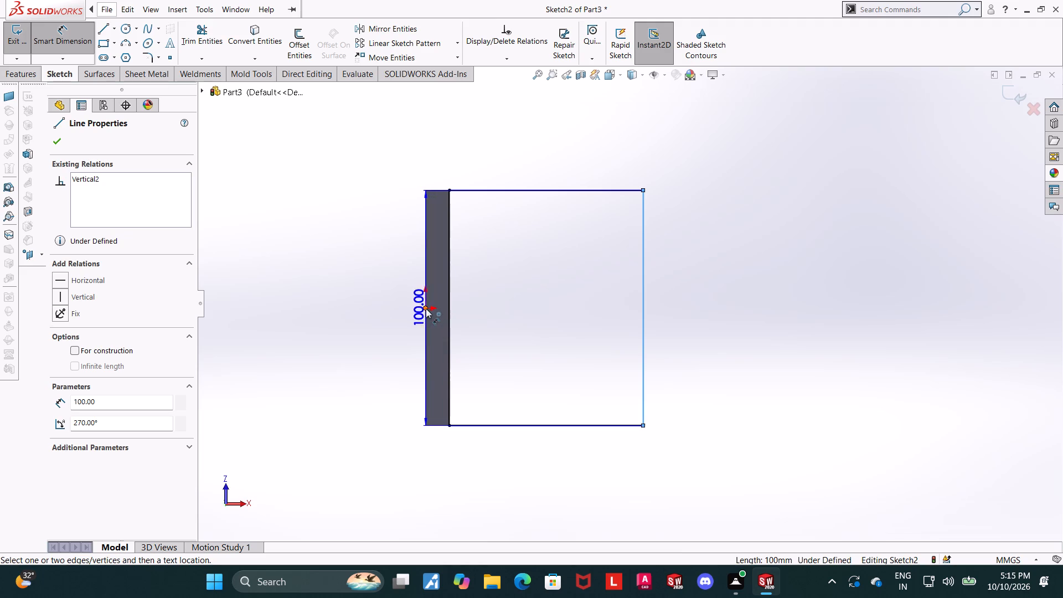
pyautogui.click(425, 308)
pyautogui.click(484, 156)
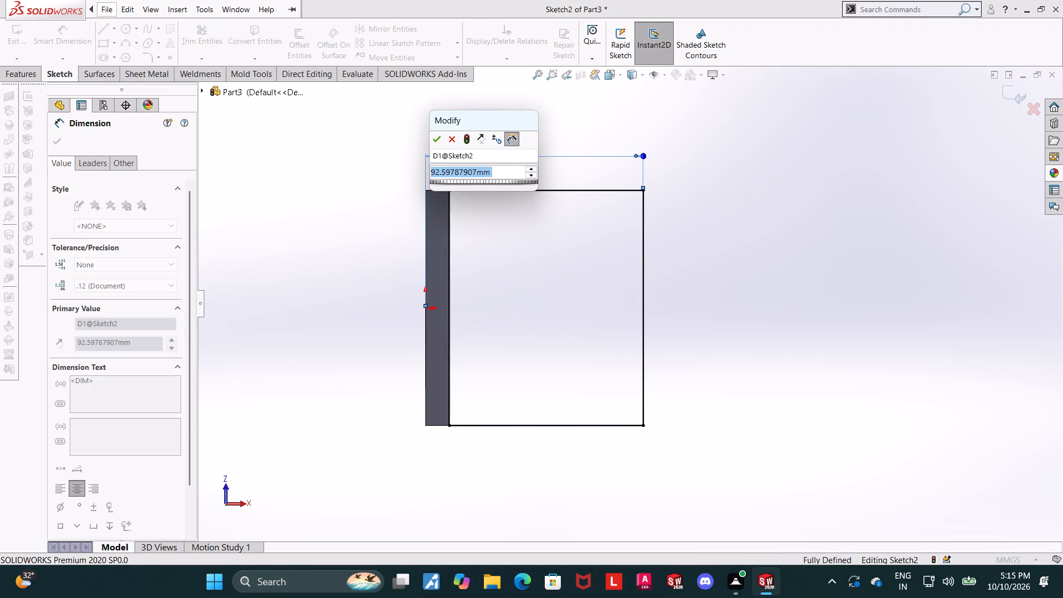
pyautogui.write('60')
pyautogui.press('Return')
pyautogui.press('Escape')
pyautogui.press('Escape')
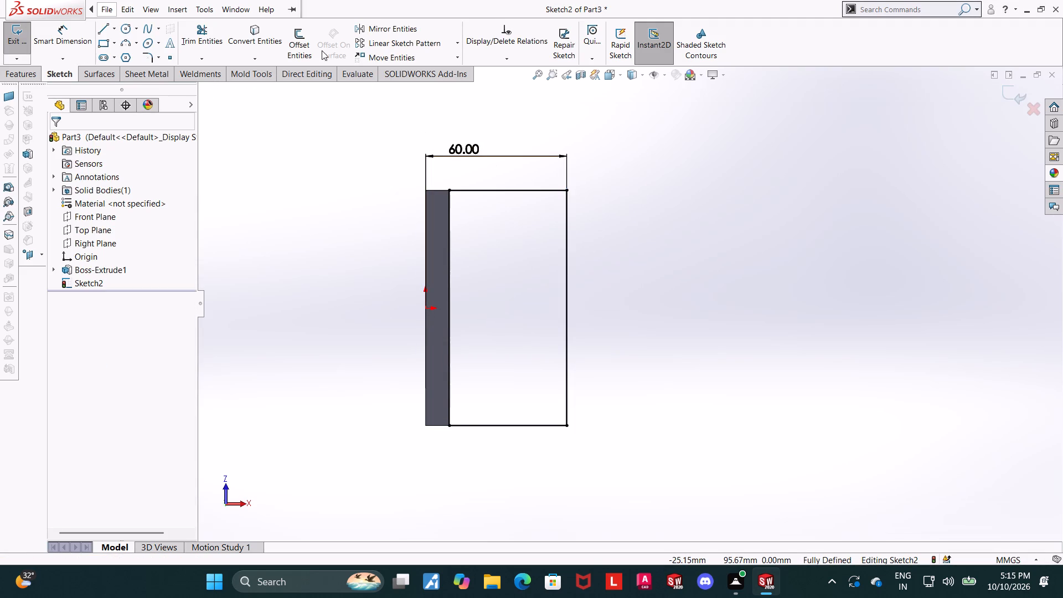
# Apply equal-distance 10 mm sketch chamfers to the rectangle's two outer corners.
pyautogui.click(158, 58)
pyautogui.click(163, 82)
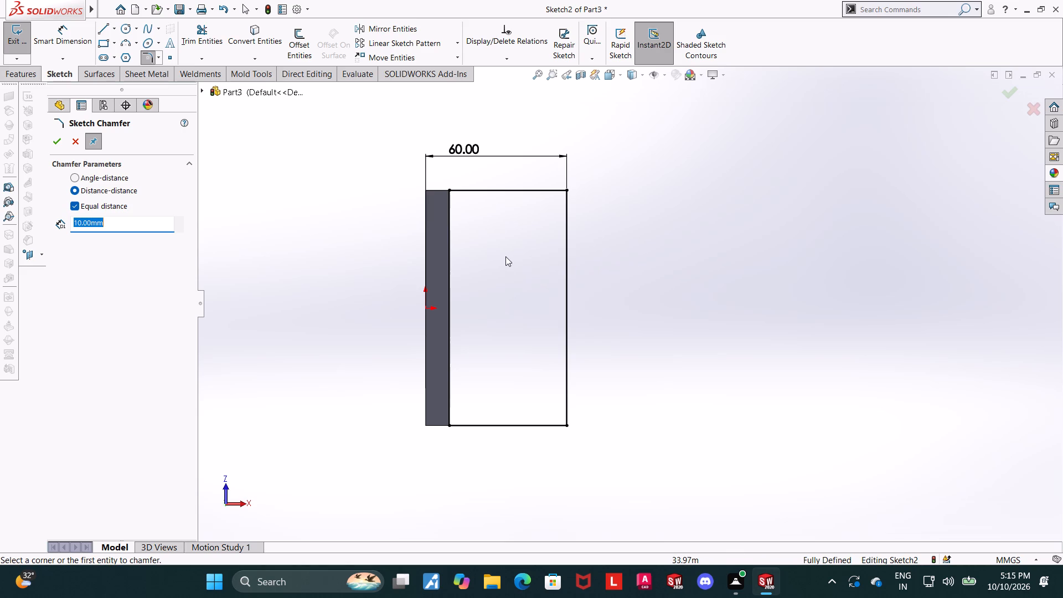
pyautogui.click(565, 191)
pyautogui.click(565, 427)
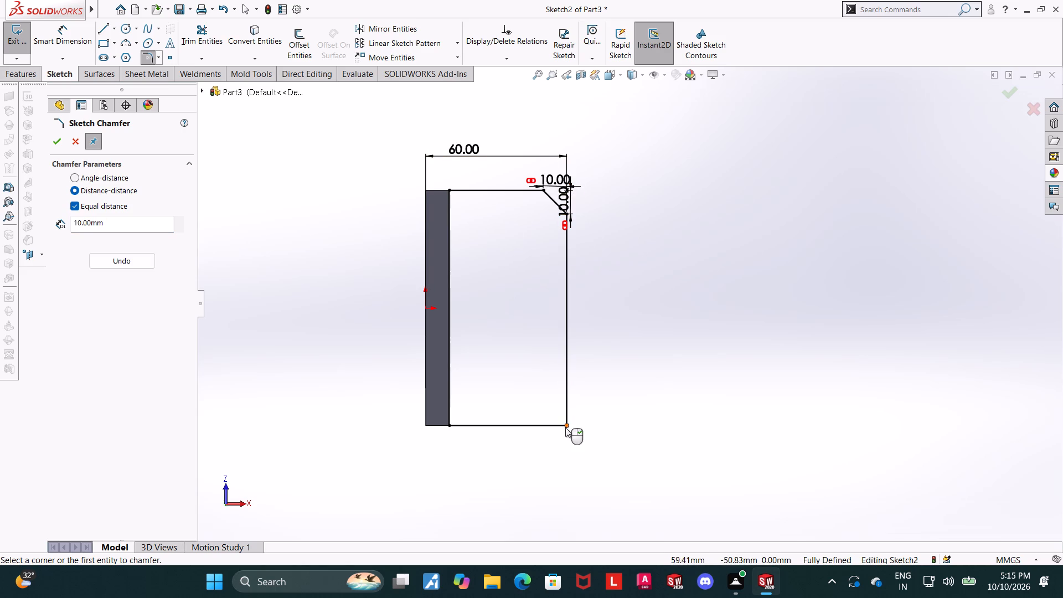
pyautogui.click(56, 145)
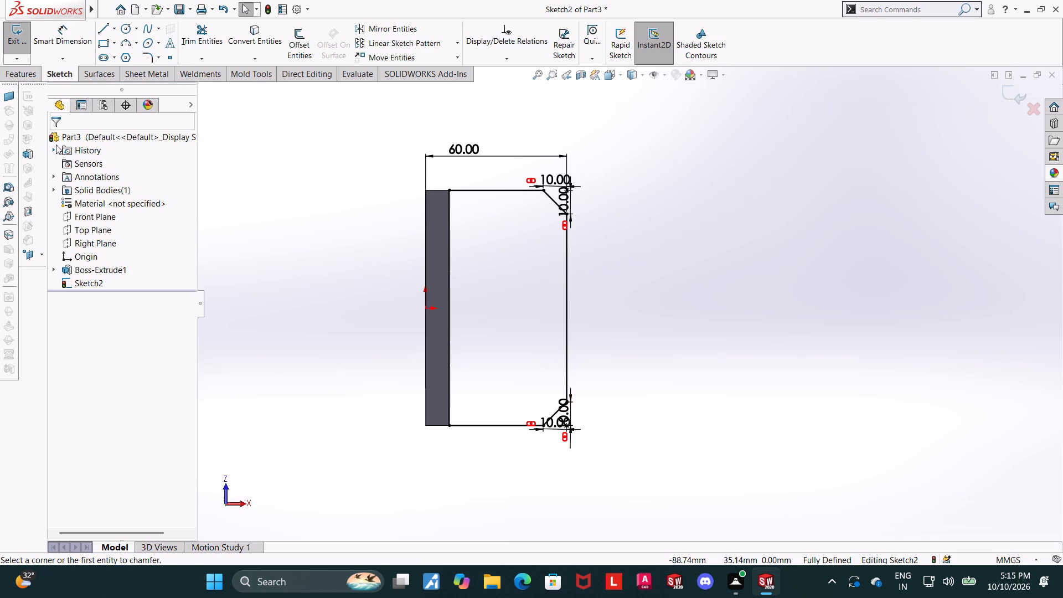
# Check the lengths of the base outline's long outer line and one side line using Smart Dimension previews.
pyautogui.scroll(1, 564, 187)
pyautogui.moveTo(622, 215); pyautogui.dragTo(559, 353, button='middle')
pyautogui.scroll(1, 569, 109)
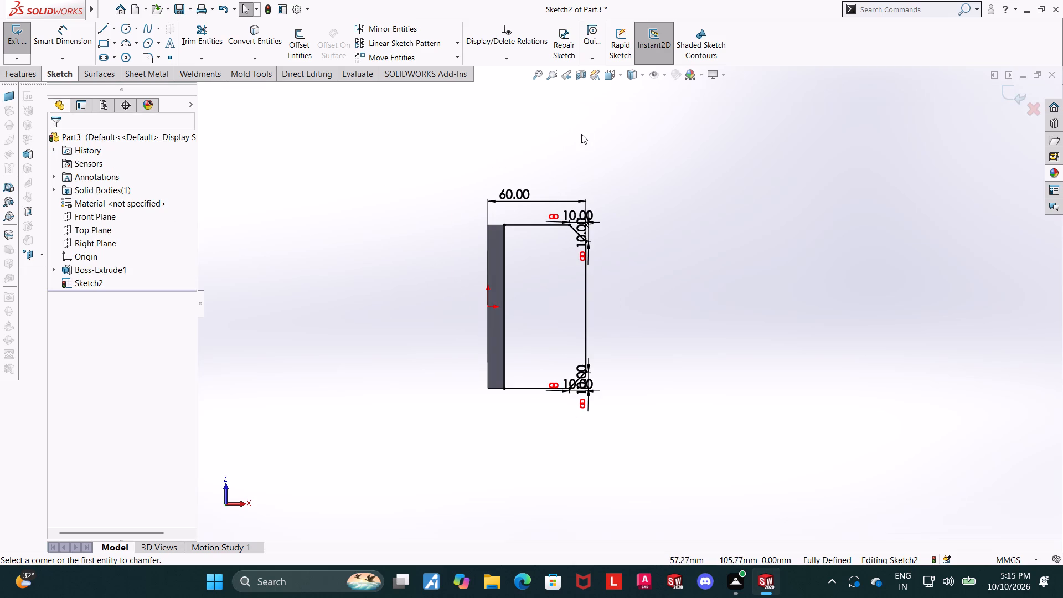
pyautogui.moveTo(582, 137); pyautogui.dragTo(439, 252, button='middle')
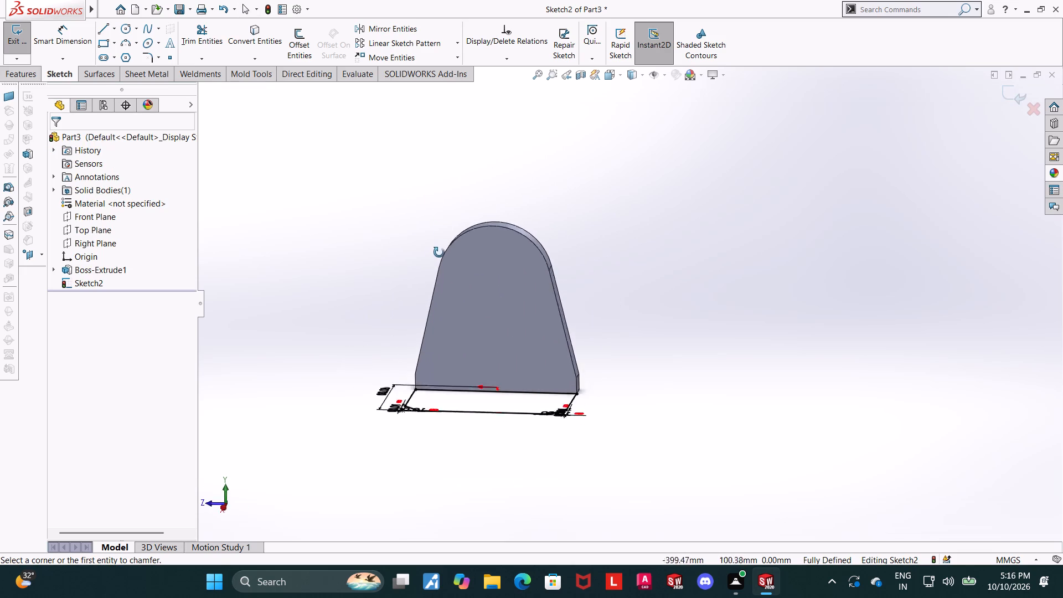
pyautogui.moveTo(439, 252); pyautogui.dragTo(431, 264, button='middle')
pyautogui.click(603, 72)
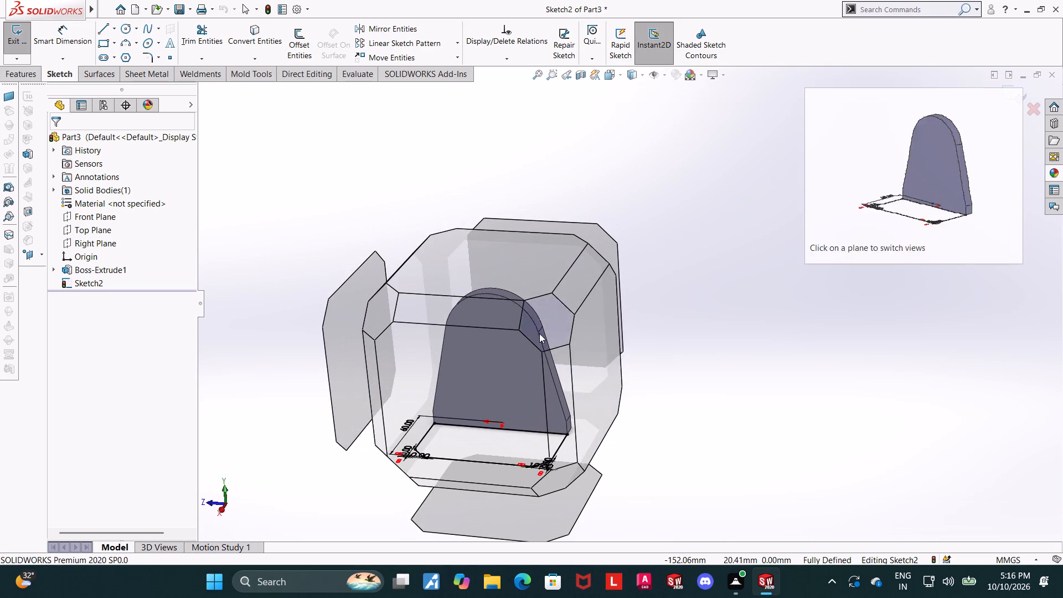
pyautogui.click(539, 333)
pyautogui.scroll(1, 828, 455)
pyautogui.scroll(-2, 820, 438)
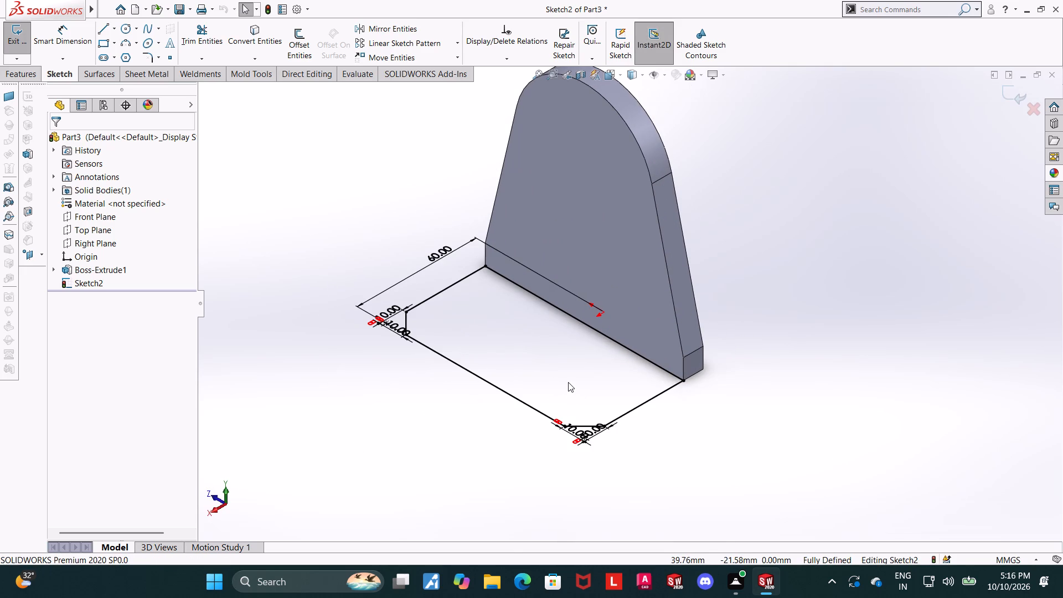
pyautogui.click(45, 36)
pyautogui.click(55, 35)
pyautogui.click(445, 357)
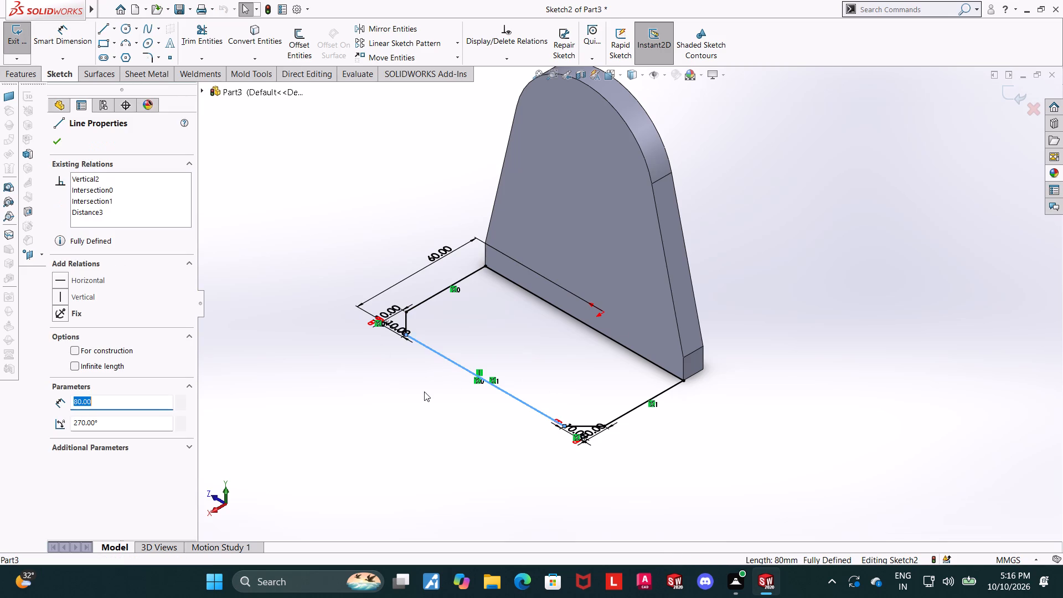
pyautogui.press('Escape')
pyautogui.click(65, 38)
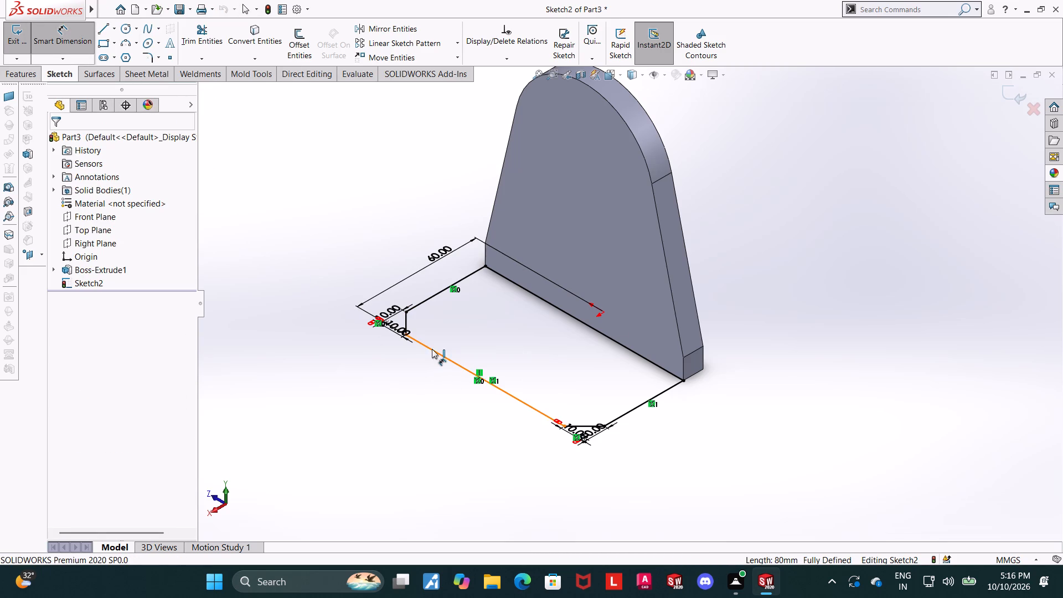
pyautogui.click(431, 350)
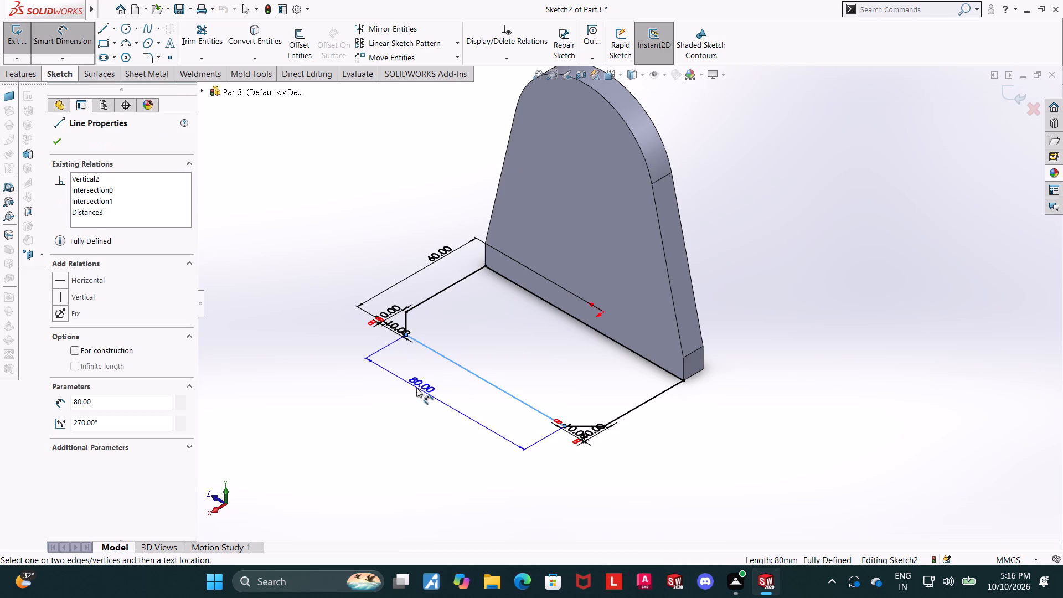
pyautogui.press('Escape')
pyautogui.scroll(2, 556, 362)
pyautogui.scroll(-1, 556, 362)
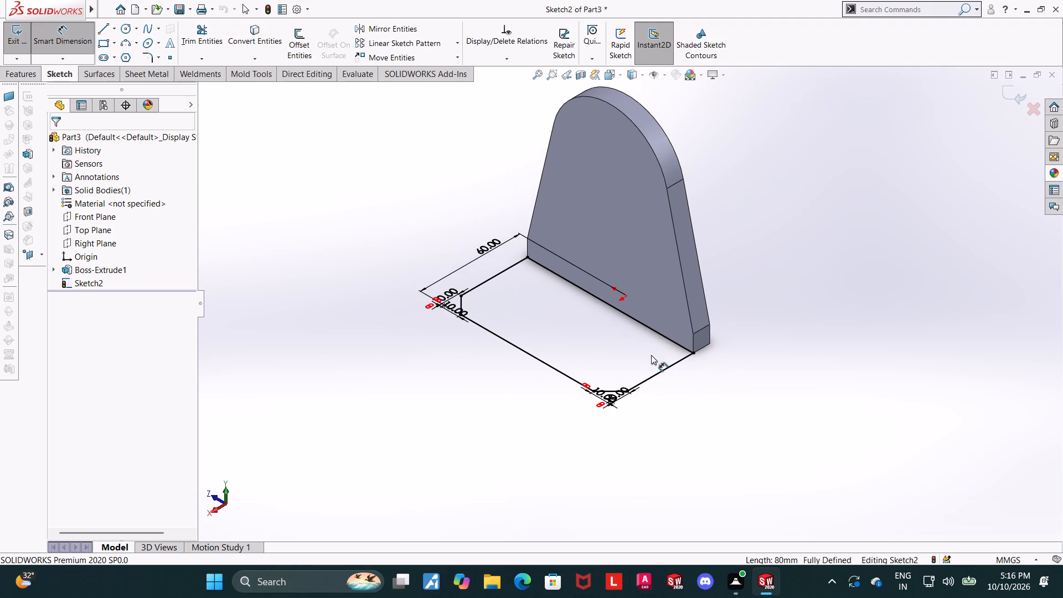
pyautogui.click(677, 364)
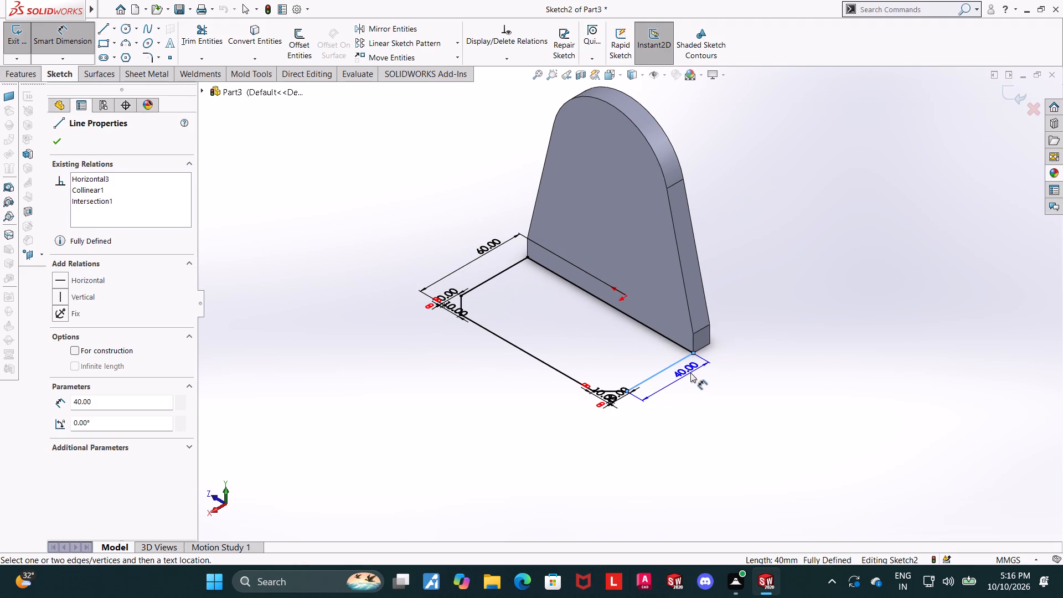
pyautogui.press('Escape')
# Close the base sketch and extrude it 10 mm Blind with the direction reversed upward, merged with the upright plate.
pyautogui.click(1011, 87)
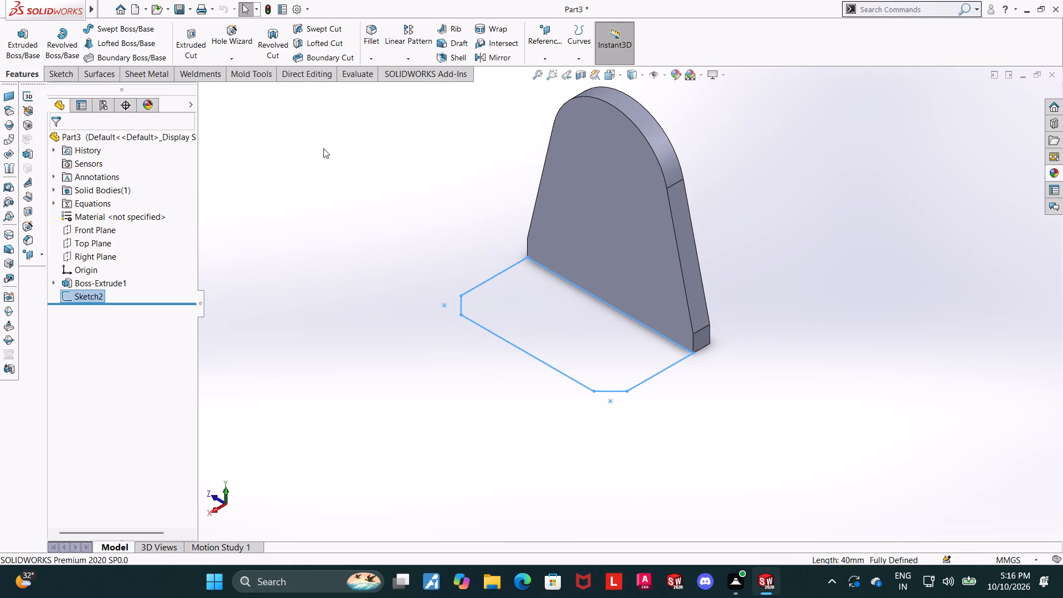
pyautogui.click(26, 36)
pyautogui.moveTo(734, 350); pyautogui.dragTo(734, 326, button='middle')
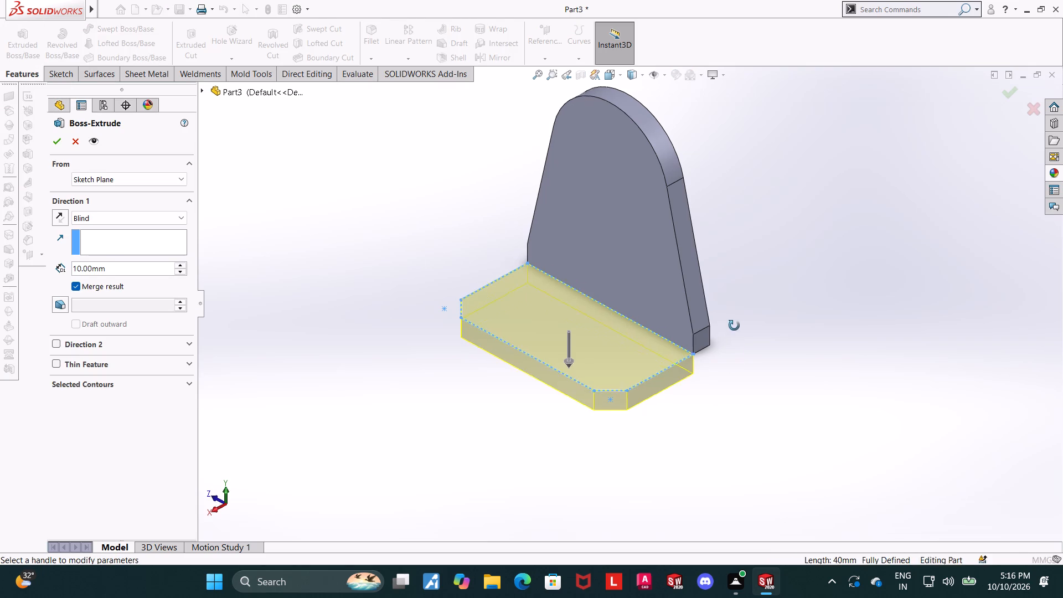
pyautogui.moveTo(734, 326); pyautogui.dragTo(734, 312, button='middle')
pyautogui.click(55, 221)
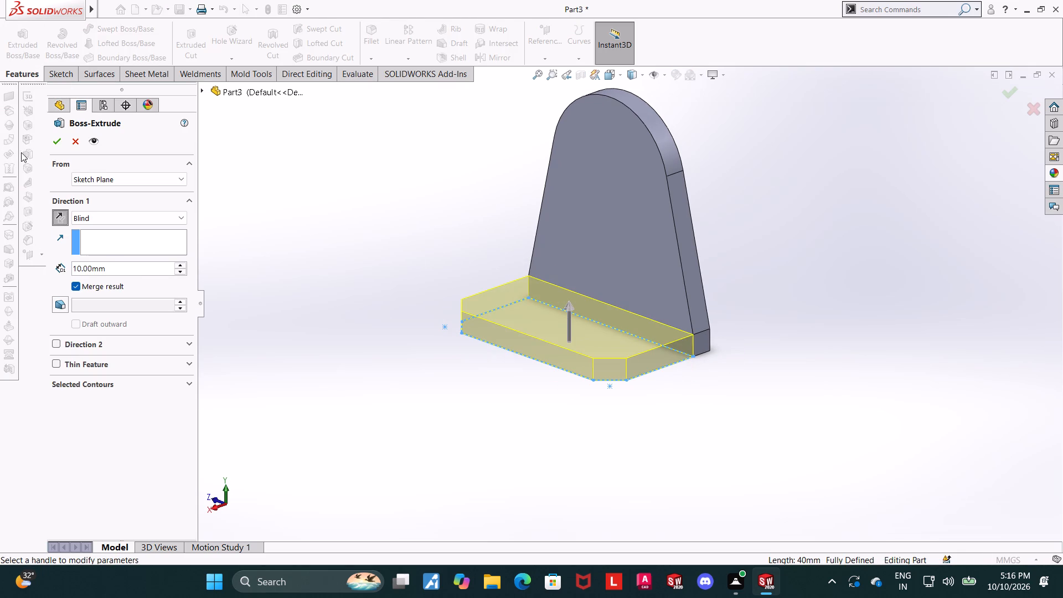
pyautogui.click(57, 137)
pyautogui.click(710, 321)
# Measure the distance from the base's outer end face to the upright plate's back face.
pyautogui.middleClick(816, 252)
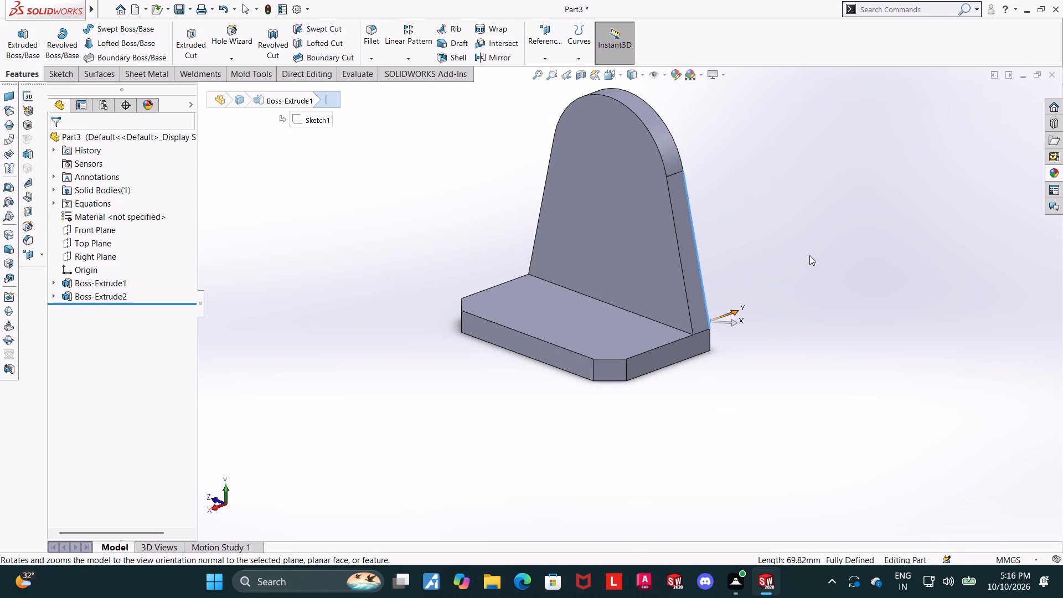
pyautogui.scroll(2, 788, 234)
pyautogui.scroll(-2, 732, 193)
pyautogui.moveTo(749, 220); pyautogui.dragTo(755, 208, button='middle')
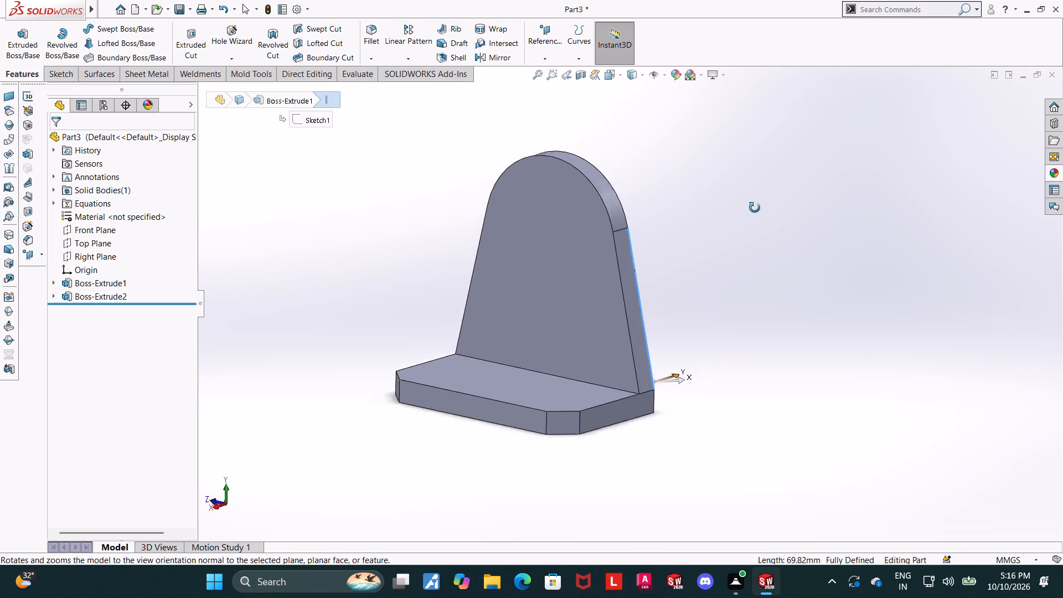
pyautogui.moveTo(755, 208); pyautogui.dragTo(754, 210, button='middle')
pyautogui.click(754, 245)
pyautogui.moveTo(754, 247); pyautogui.dragTo(754, 338, button='middle')
pyautogui.scroll(-1, 639, 334)
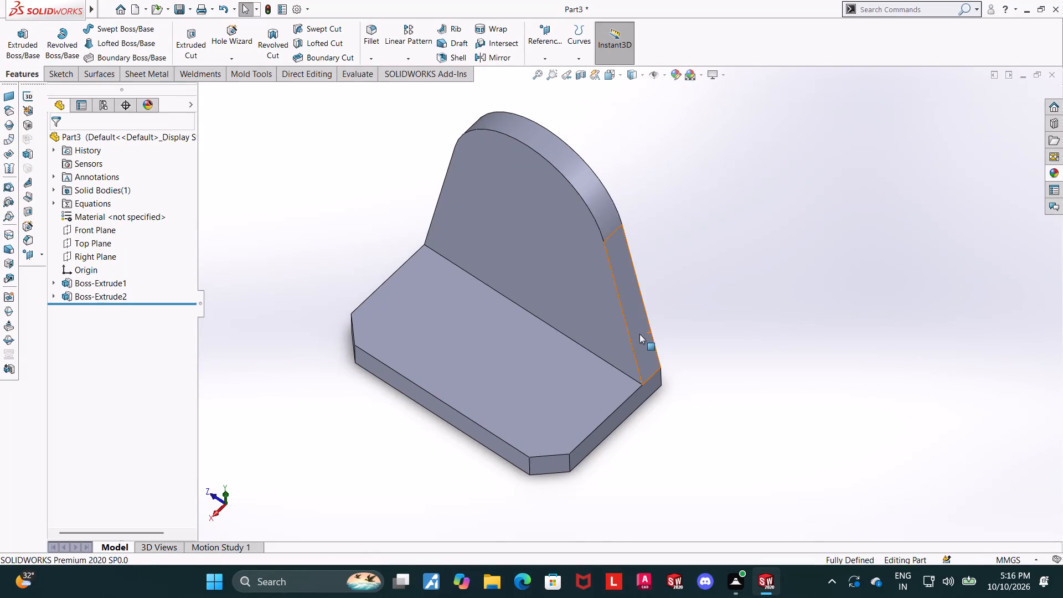
pyautogui.click(362, 75)
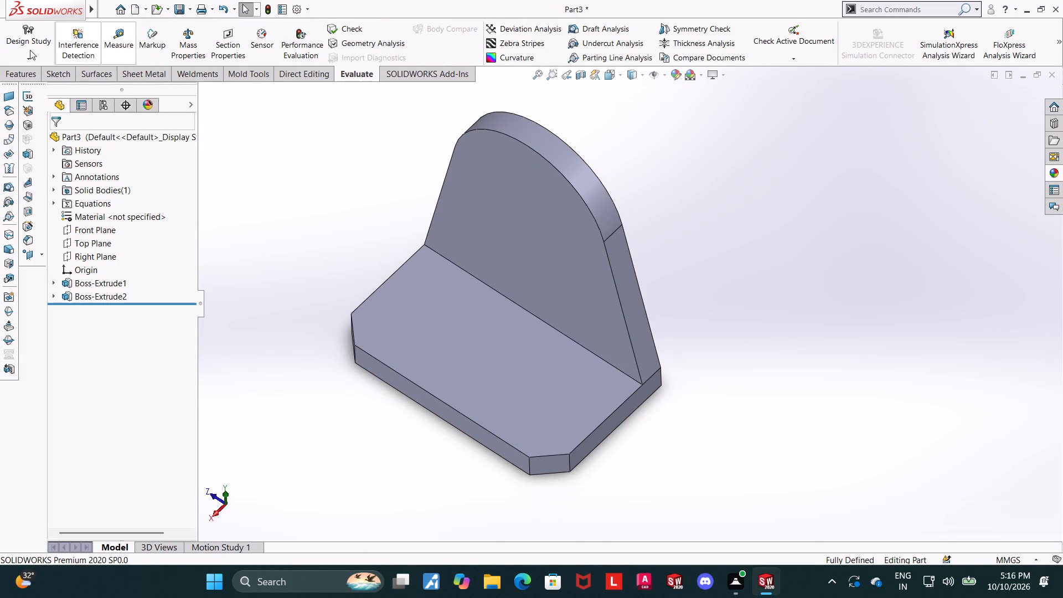
pyautogui.click(115, 34)
pyautogui.scroll(1, 505, 457)
pyautogui.moveTo(506, 452); pyautogui.dragTo(510, 370, button='middle')
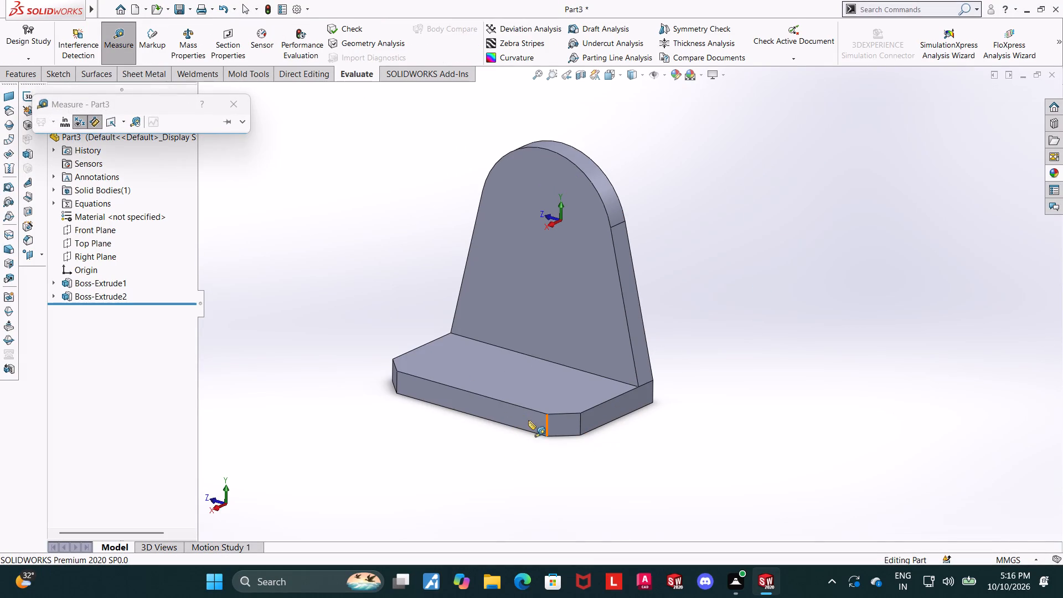
pyautogui.click(527, 419)
pyautogui.moveTo(720, 379); pyautogui.dragTo(558, 386, button='middle')
pyautogui.click(536, 355)
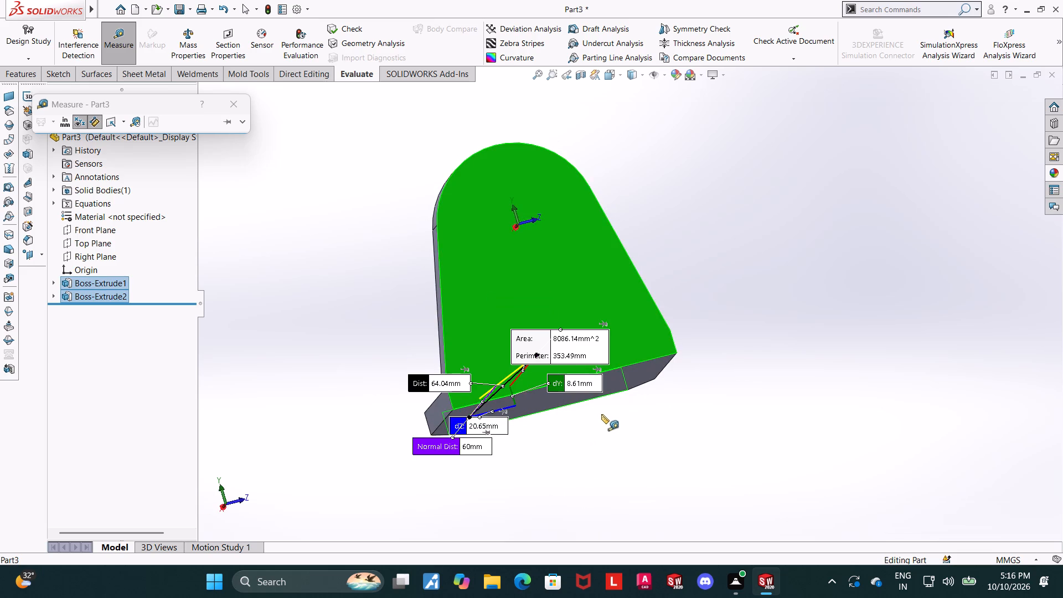
pyautogui.moveTo(609, 420); pyautogui.dragTo(763, 419, button='middle')
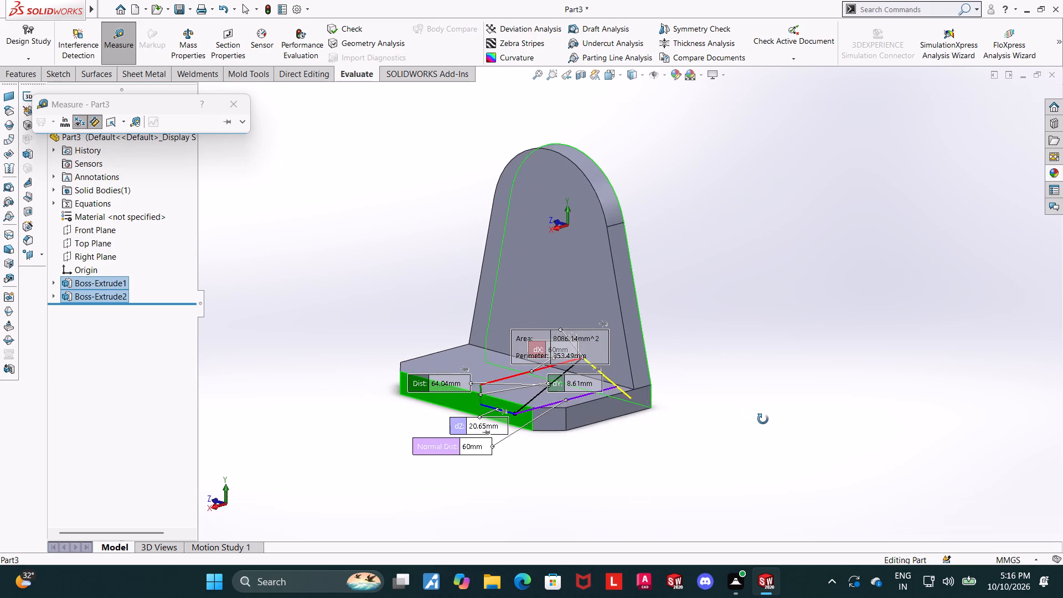
pyautogui.moveTo(763, 419); pyautogui.dragTo(773, 424, button='middle')
pyautogui.press('Escape')
# Measure the distance from a vertical edge at the base's corner chamfer to the upright plate's back face.
pyautogui.click(109, 49)
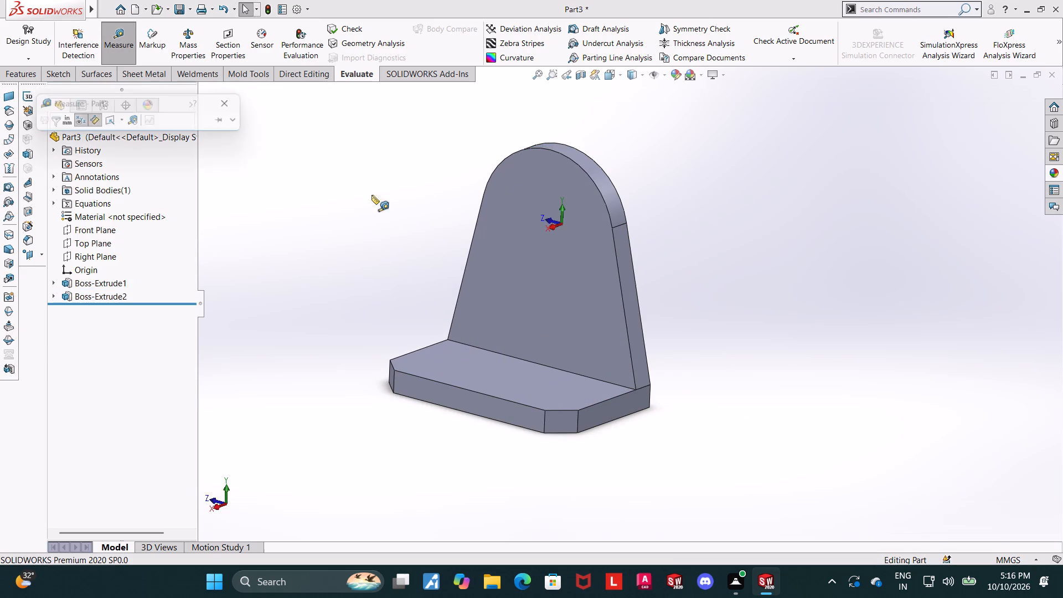
pyautogui.scroll(-4, 580, 416)
pyautogui.click(589, 403)
pyautogui.scroll(1, 845, 339)
pyautogui.moveTo(838, 339); pyautogui.dragTo(744, 340, button='middle')
pyautogui.click(737, 326)
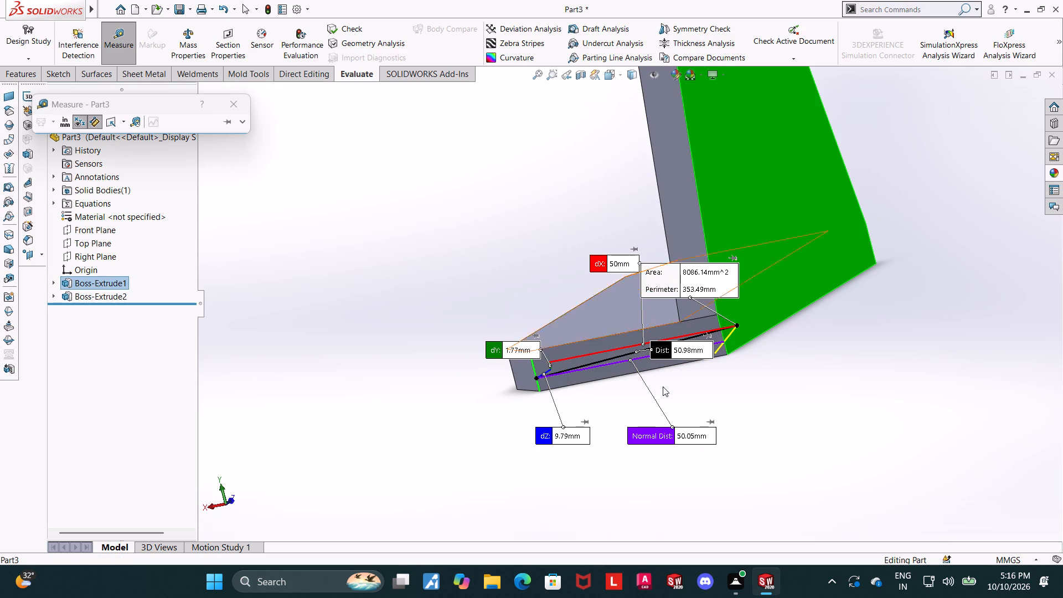
pyautogui.press('Escape')
# Start a new sketch on the upright plate's face above the base, viewed normal to it.
pyautogui.moveTo(672, 451); pyautogui.dragTo(776, 470, button='middle')
pyautogui.scroll(3, 777, 475)
pyautogui.scroll(-2, 615, 226)
pyautogui.scroll(3, 632, 313)
pyautogui.scroll(-2, 615, 306)
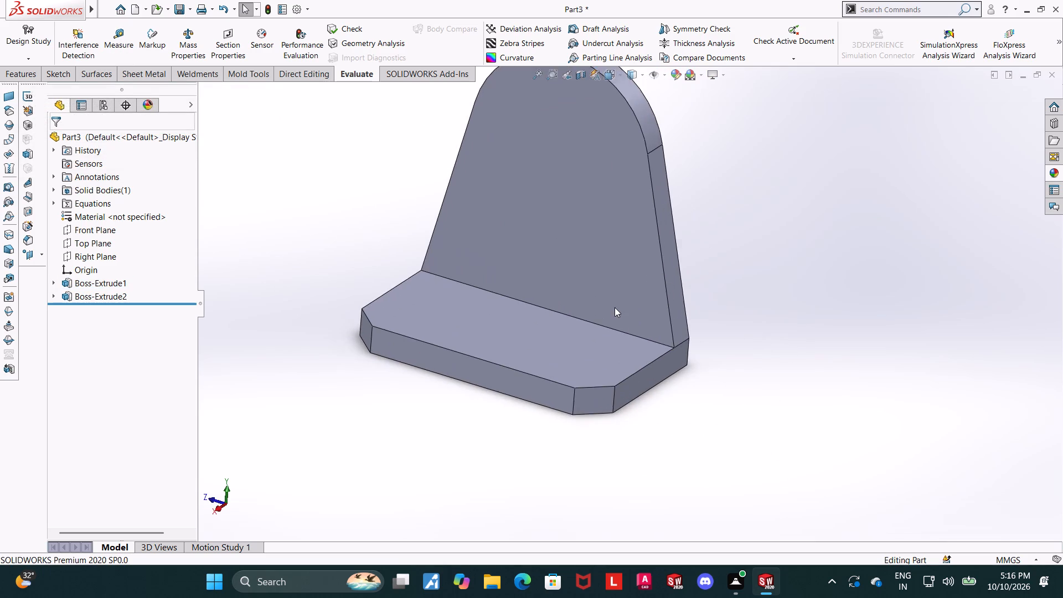
pyautogui.scroll(3, 635, 372)
pyautogui.click(583, 251)
pyautogui.click(627, 218)
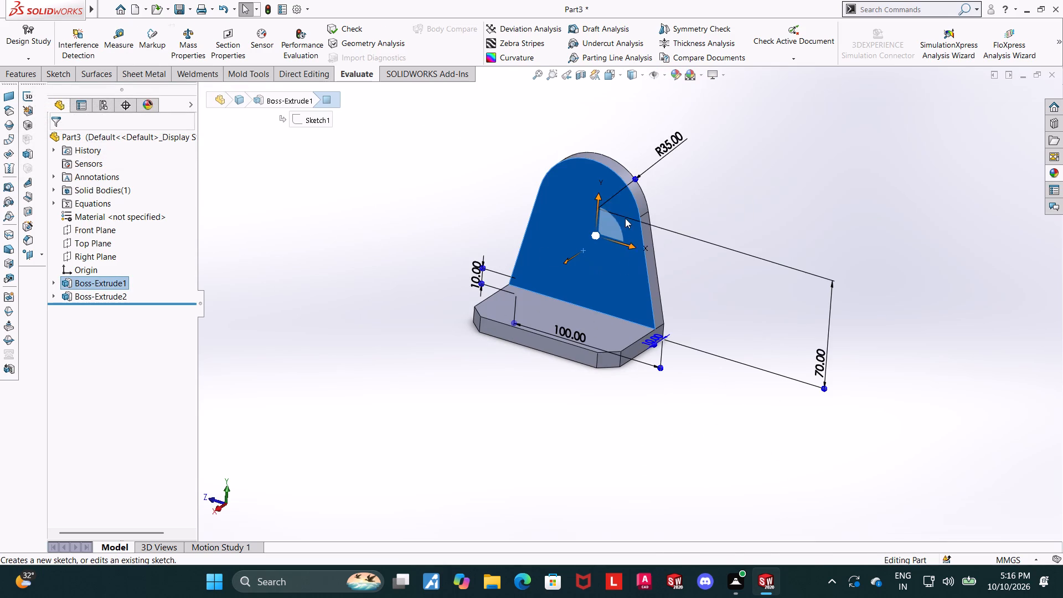
pyautogui.click(70, 311)
pyautogui.click(100, 296)
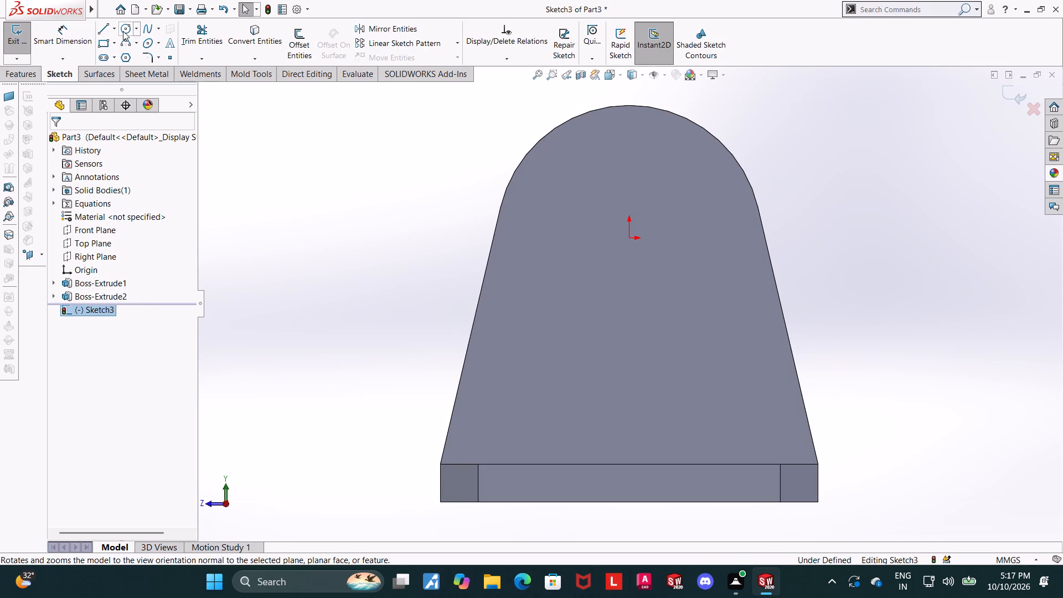
# Sketch a circle of 35 mm radius centred on the origin, matching the plate's rounded top edge.
pyautogui.click(123, 31)
pyautogui.click(630, 238)
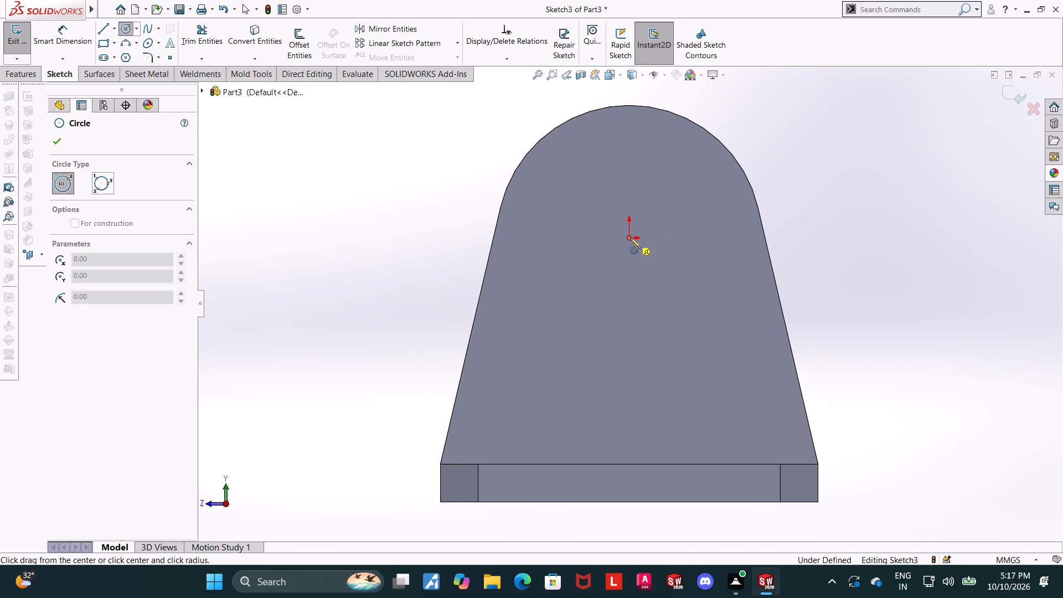
pyautogui.click(748, 178)
pyautogui.press('Escape')
pyautogui.press('Escape')
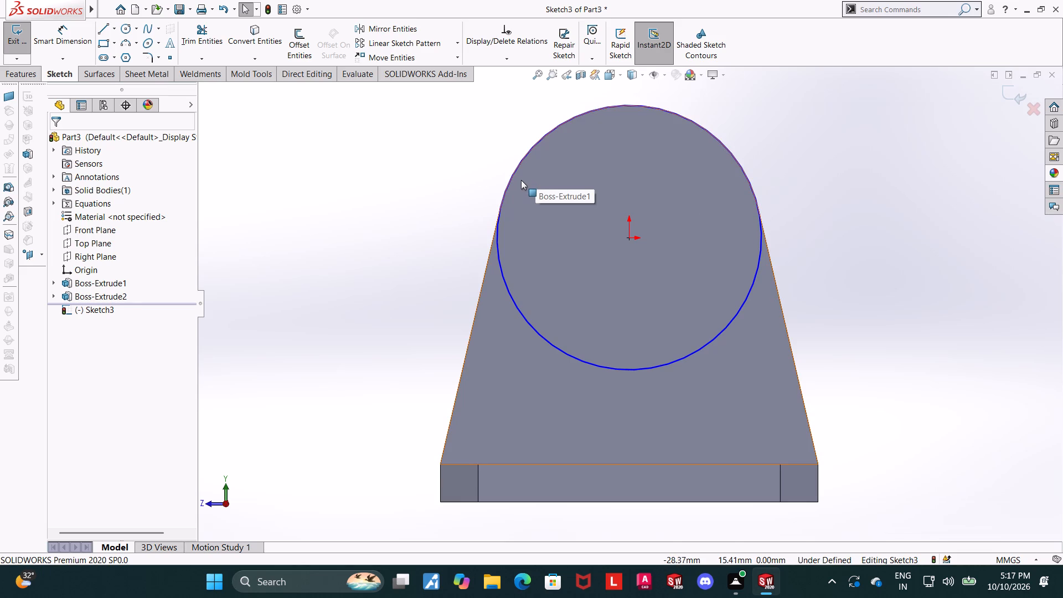
pyautogui.press('Escape')
# Sketch a narrow corner rectangle from about 26 mm below the origin, inside the circle, down to the base's top edge.
pyautogui.click(110, 41)
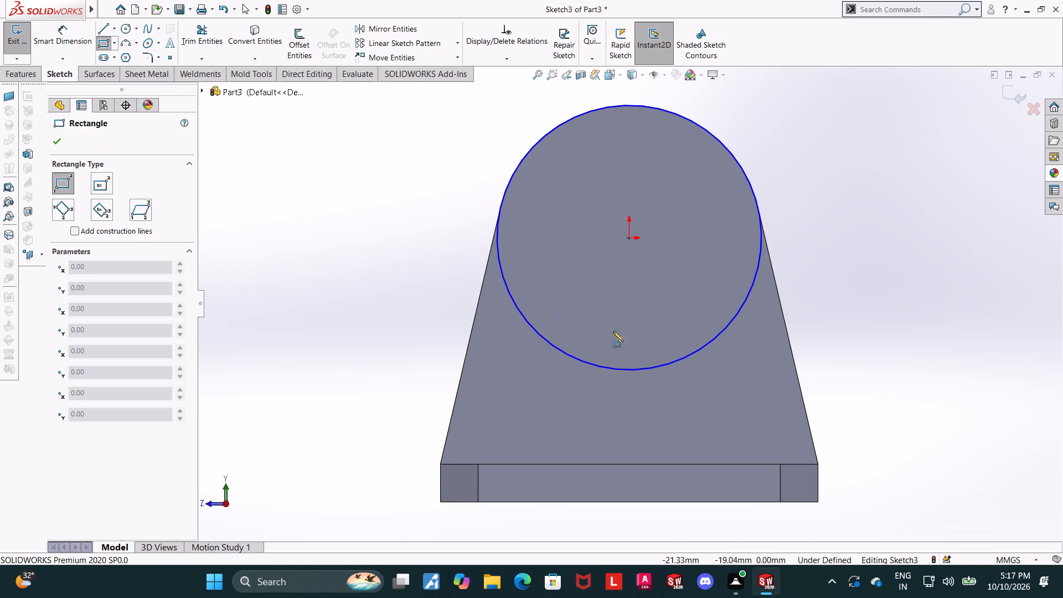
pyautogui.click(607, 337)
pyautogui.click(653, 464)
pyautogui.press('Escape')
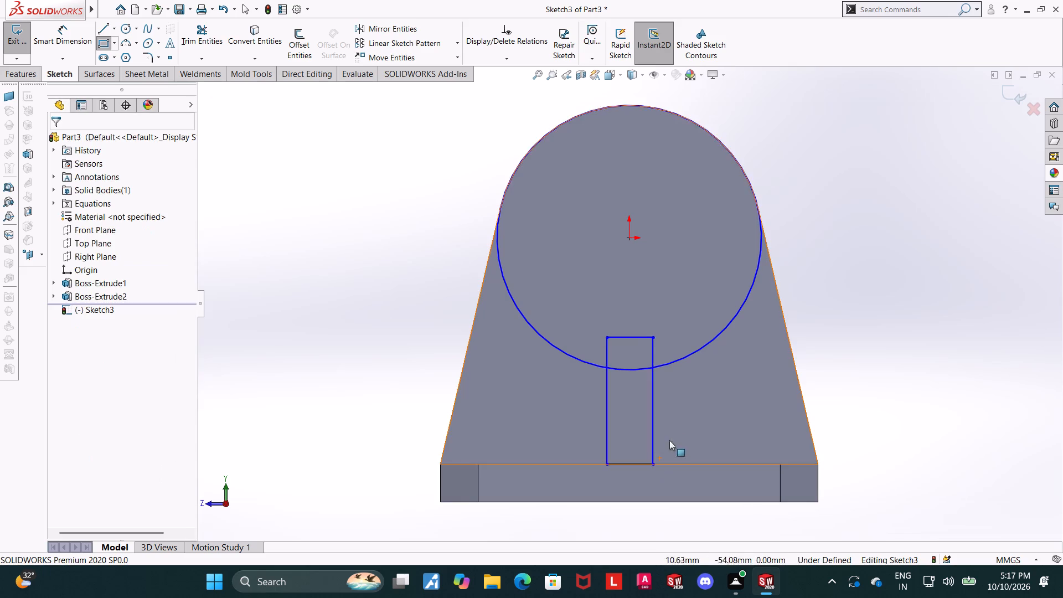
pyautogui.press('Escape')
# Add a Vertical relation between the origin and the midpoint of the rectangle's top line.
pyautogui.click(629, 235)
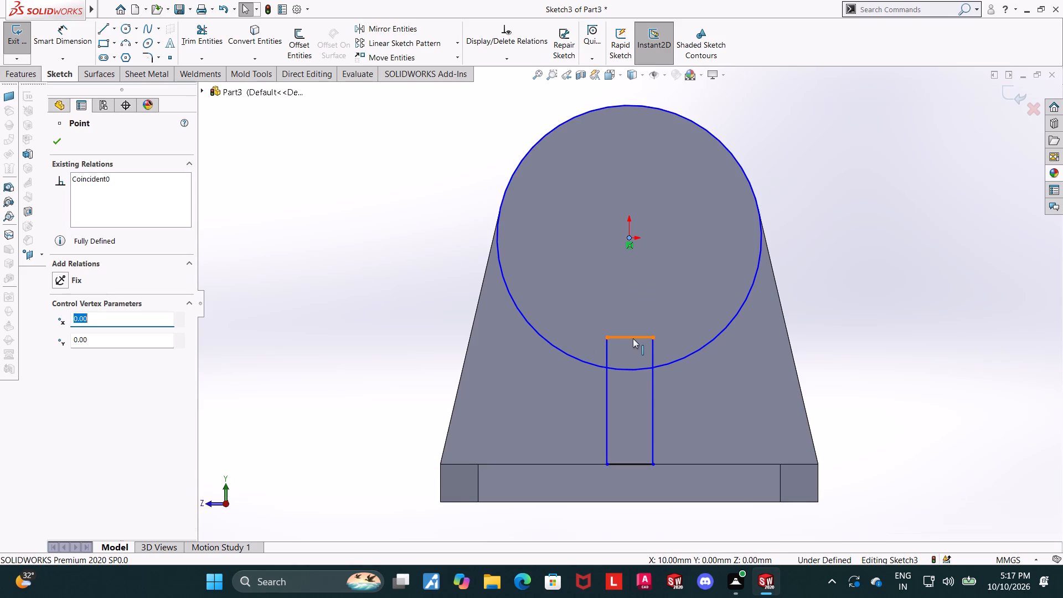
pyautogui.keyDown('ctrl'); pyautogui.click(631, 338); pyautogui.keyUp('ctrl')
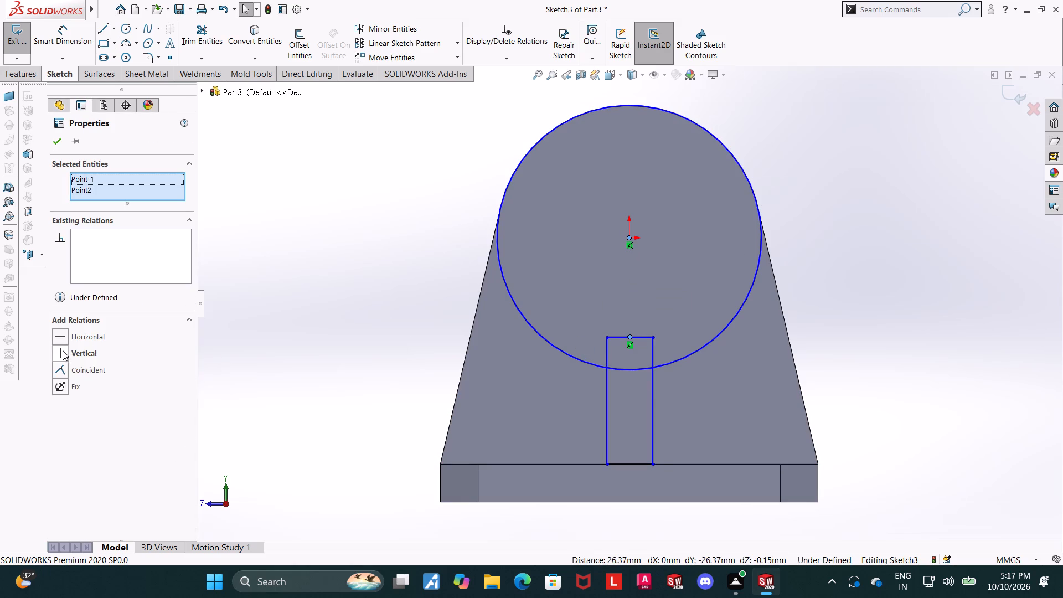
pyautogui.click(62, 351)
pyautogui.press('Escape')
pyautogui.press('Escape')
pyautogui.press('Escape')
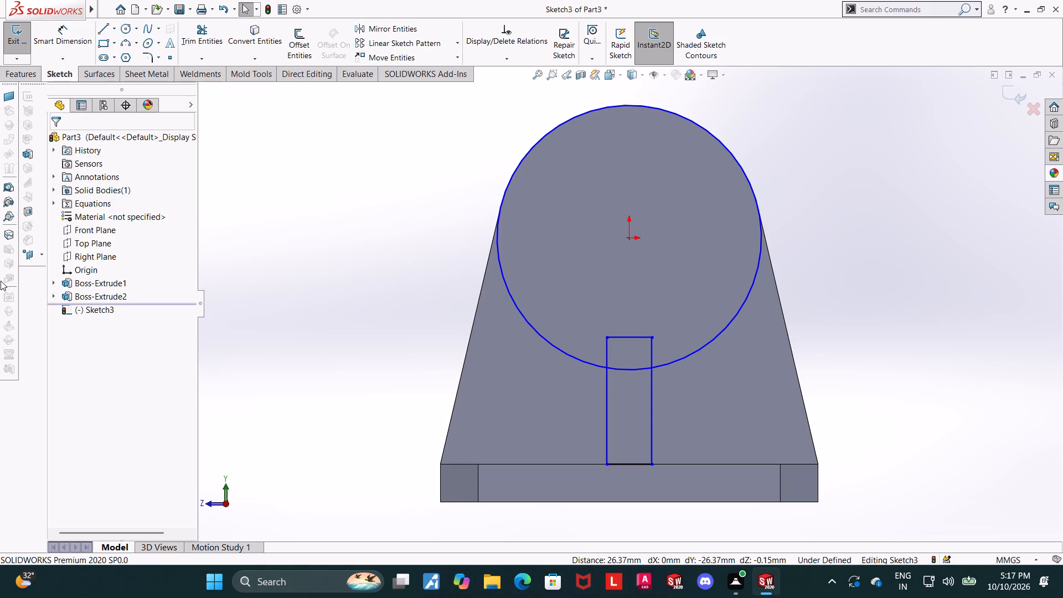
# Dimension the rectangle's width between its vertical sides as 10 mm and place the dimension below its bottom line.
pyautogui.click(70, 35)
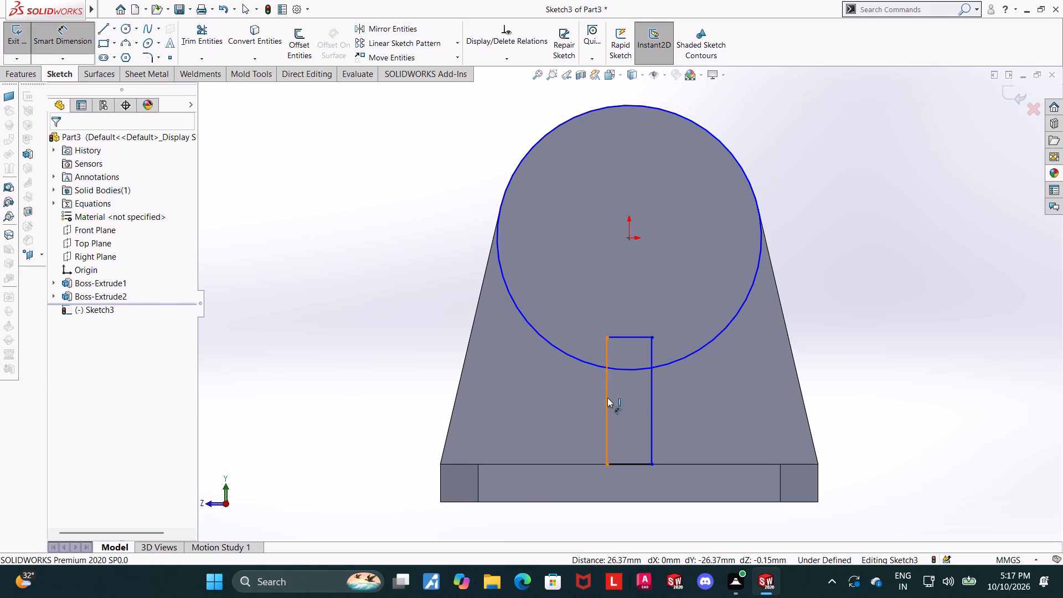
pyautogui.click(606, 398)
pyautogui.click(649, 406)
pyautogui.click(639, 482)
pyautogui.write('10')
pyautogui.press('Return')
pyautogui.press('Escape')
pyautogui.press('Escape')
pyautogui.moveTo(636, 472); pyautogui.dragTo(637, 488)
pyautogui.press('Escape')
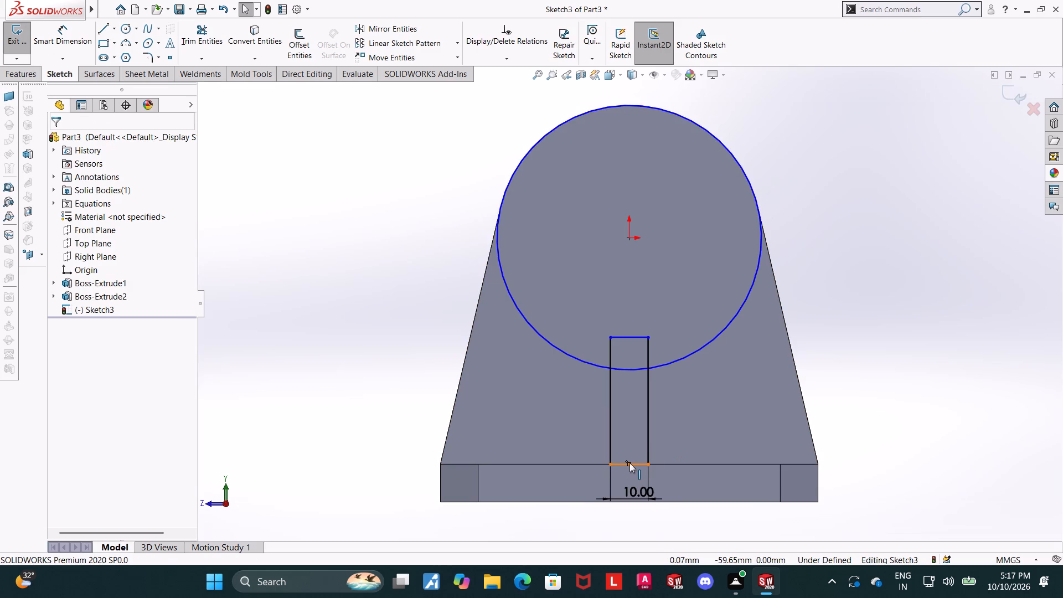
# Add a Vertical relation between the midpoint of the rectangle's bottom line and the origin.
pyautogui.click(629, 463)
pyautogui.keyDown('ctrl'); pyautogui.click(628, 238); pyautogui.keyUp('ctrl')
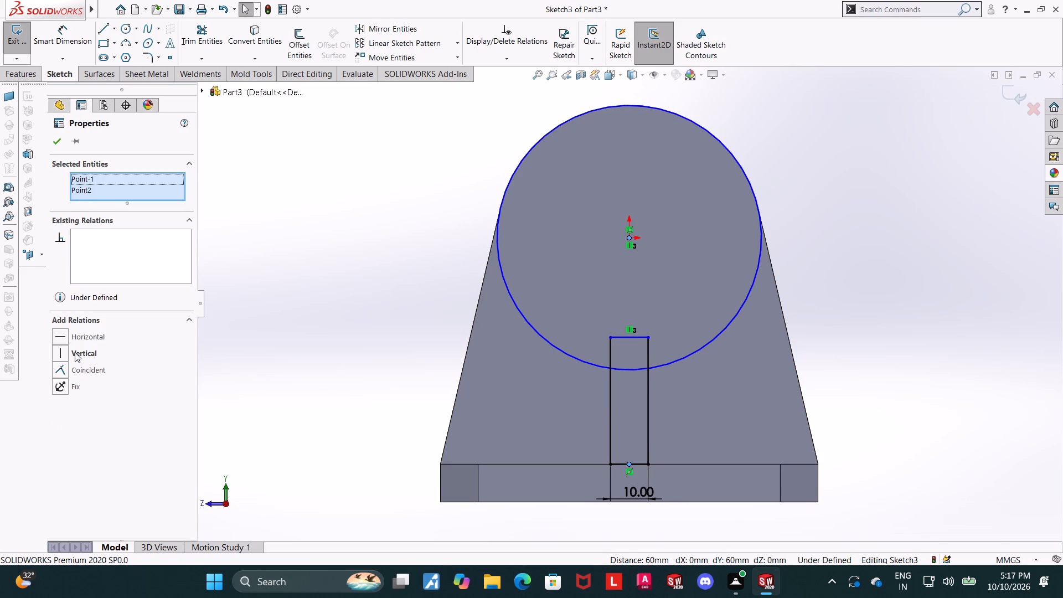
pyautogui.click(60, 350)
pyautogui.press('Escape')
pyautogui.press('Escape')
# Trim away the rectangle's portion inside the circle and the circle's arc between the rectangle's two vertical sides.
pyautogui.click(207, 37)
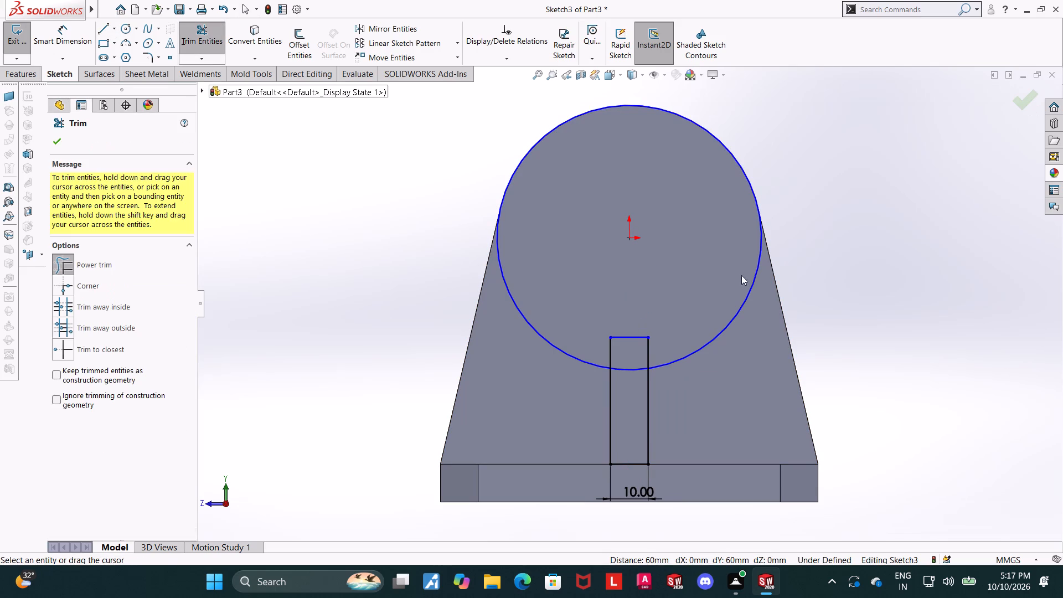
pyautogui.moveTo(660, 340); pyautogui.dragTo(628, 335)
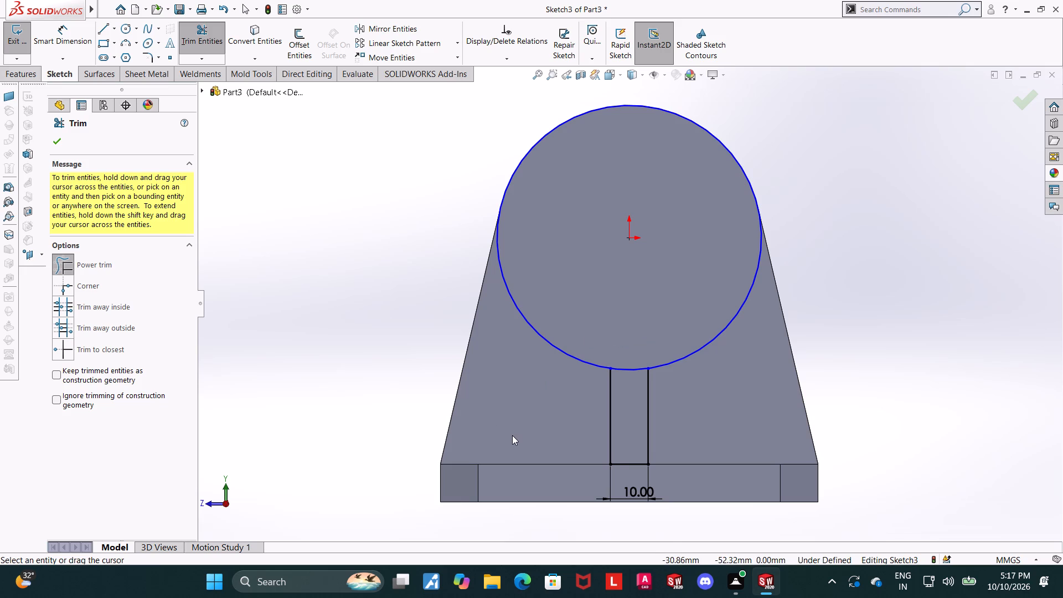
pyautogui.press('Escape')
pyautogui.press('Escape')
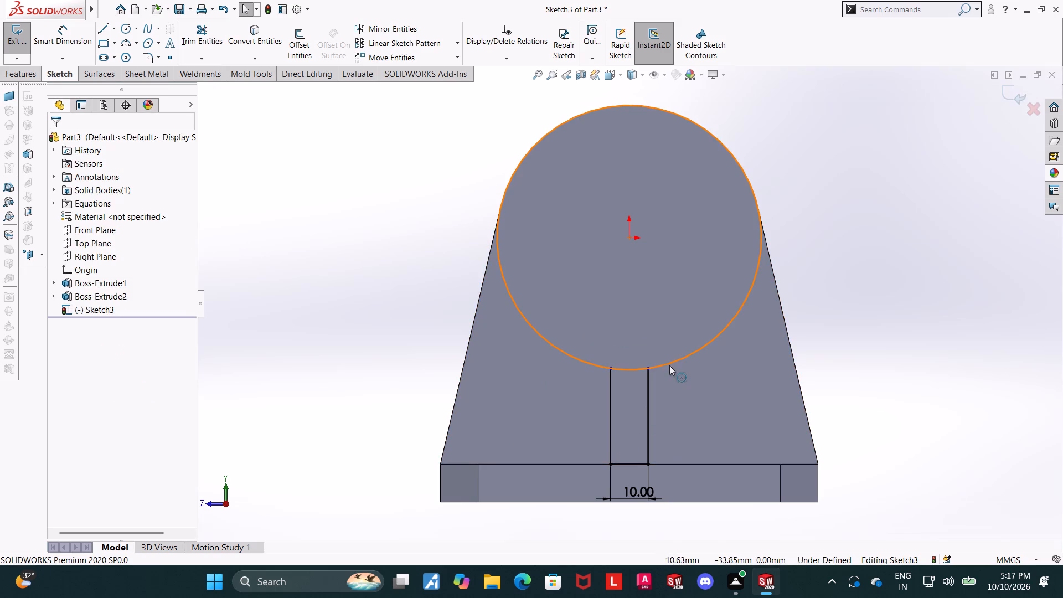
pyautogui.click(208, 32)
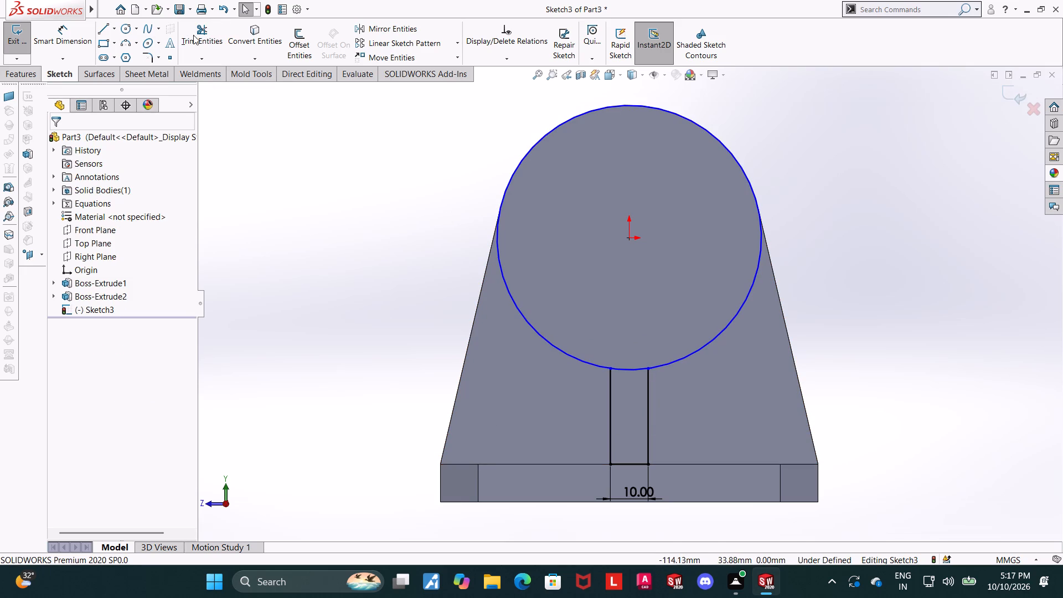
pyautogui.click(205, 33)
pyautogui.moveTo(616, 375); pyautogui.dragTo(618, 356)
pyautogui.press('Escape')
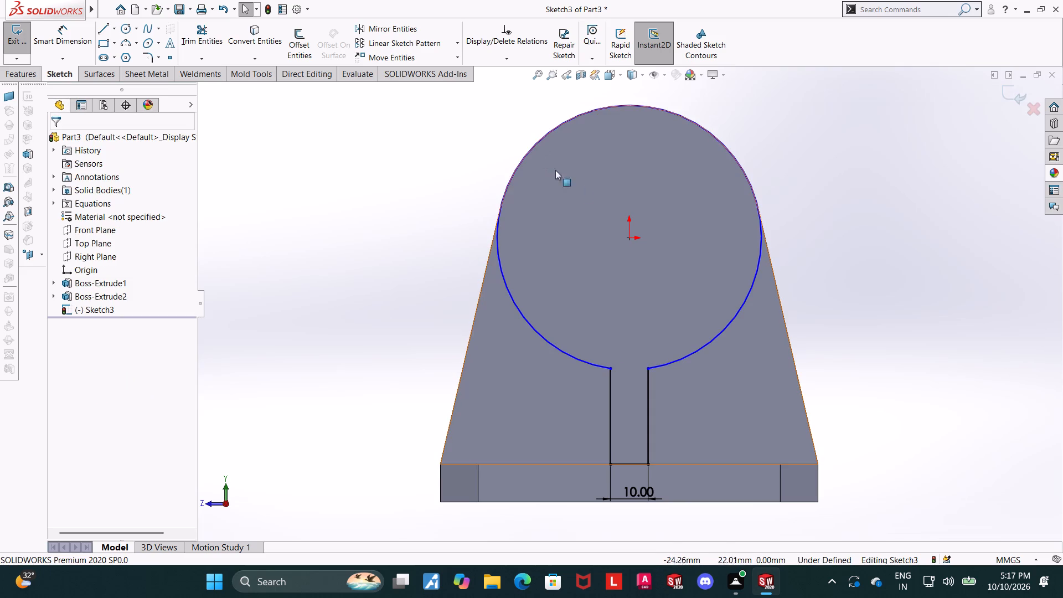
pyautogui.press('Escape')
# Dimension the large arc's radius as 35 mm, placing the dimension just outside its upper edge.
pyautogui.click(79, 44)
pyautogui.click(70, 37)
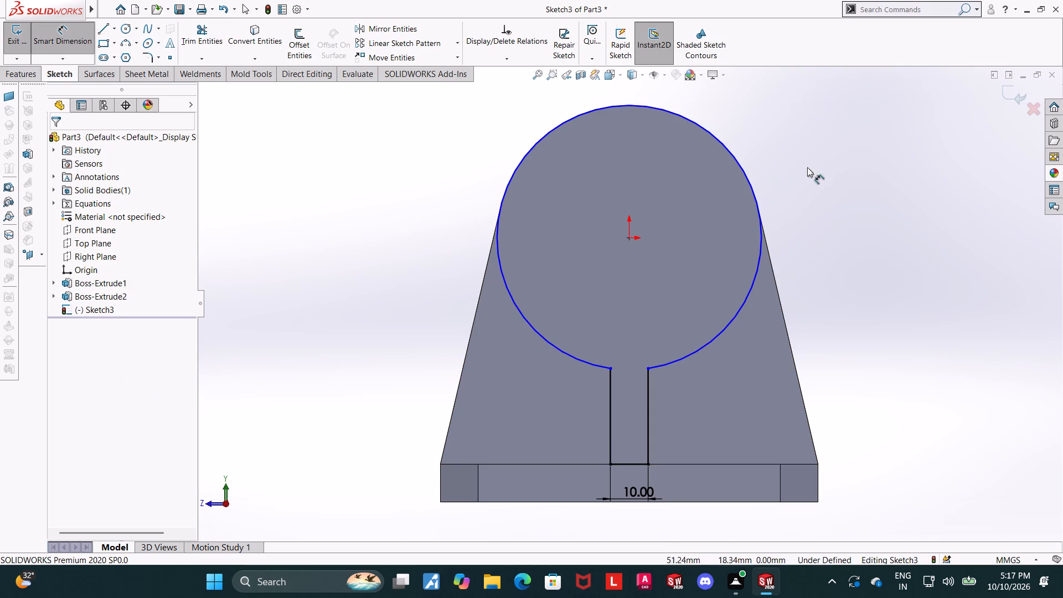
pyautogui.click(741, 166)
pyautogui.click(763, 150)
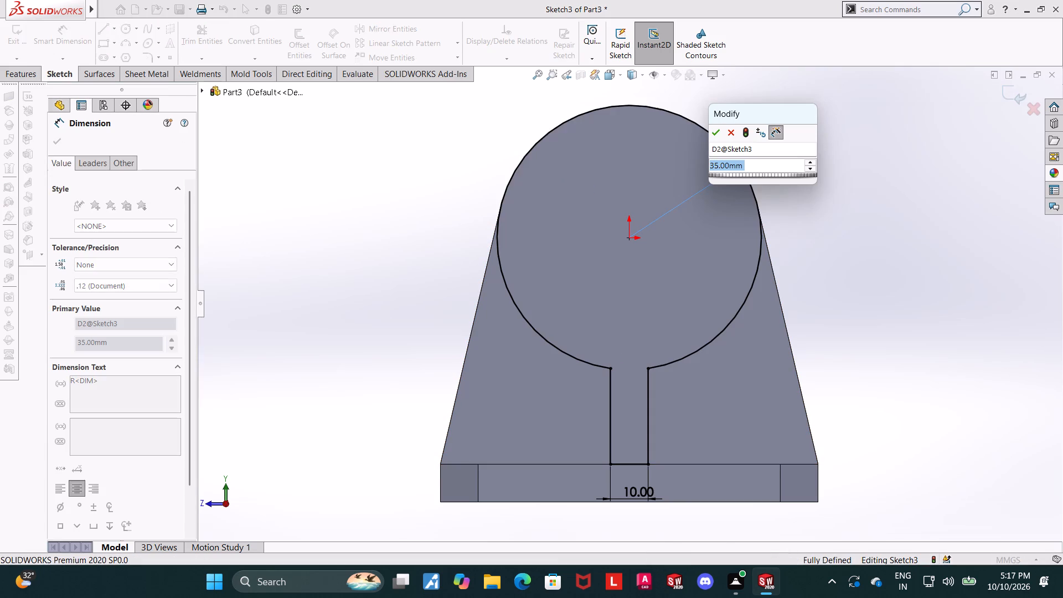
pyautogui.click(713, 136)
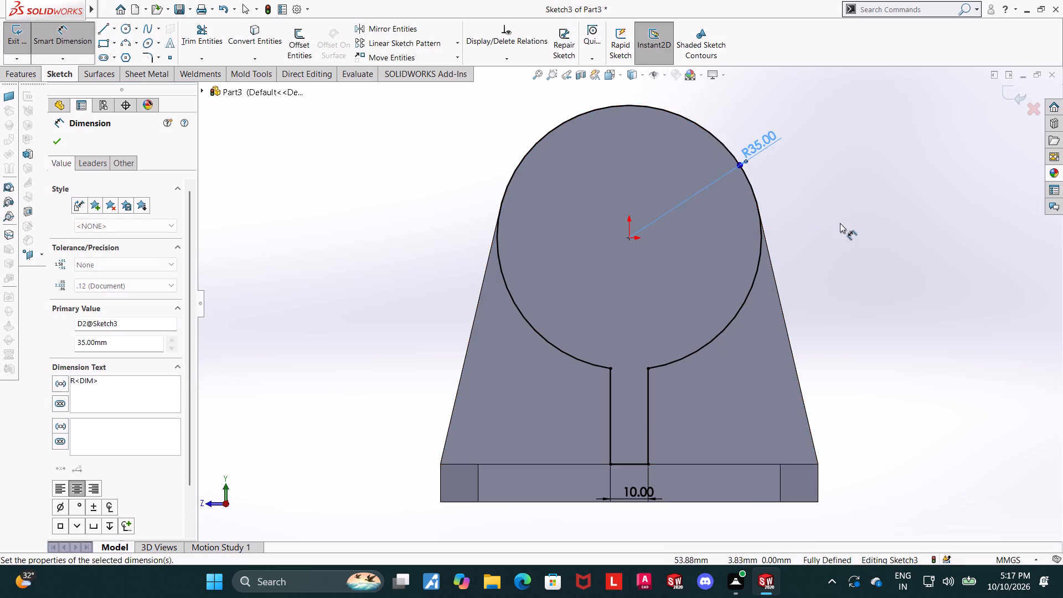
# Exit the sketch and extrude it as a merged boss, Up To Surface, ending at the base's front face between the chamfers.
pyautogui.scroll(3, 845, 224)
pyautogui.moveTo(828, 224); pyautogui.dragTo(791, 246, button='middle')
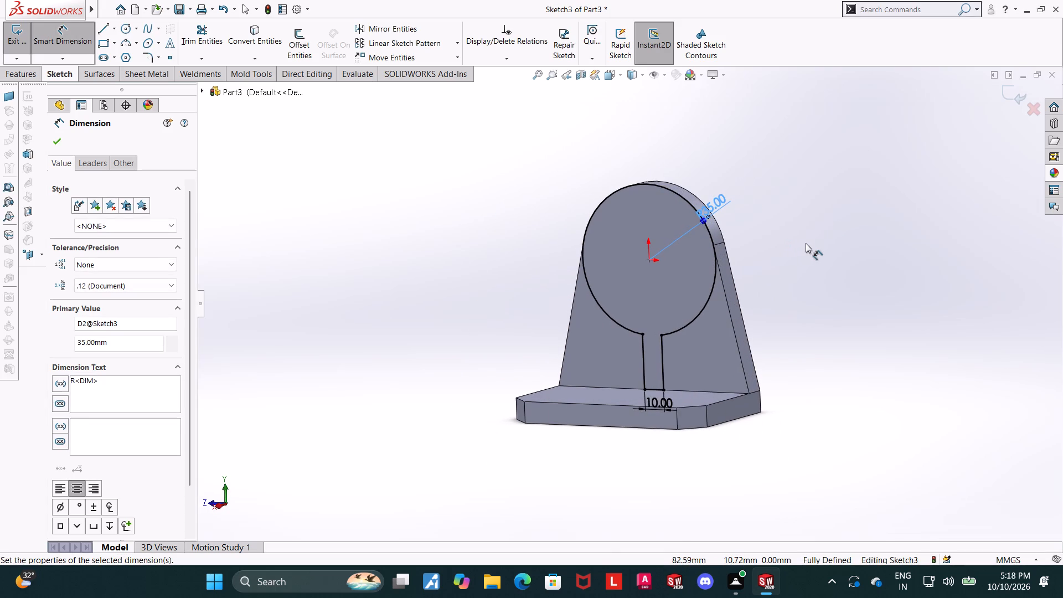
pyautogui.scroll(-1, 761, 214)
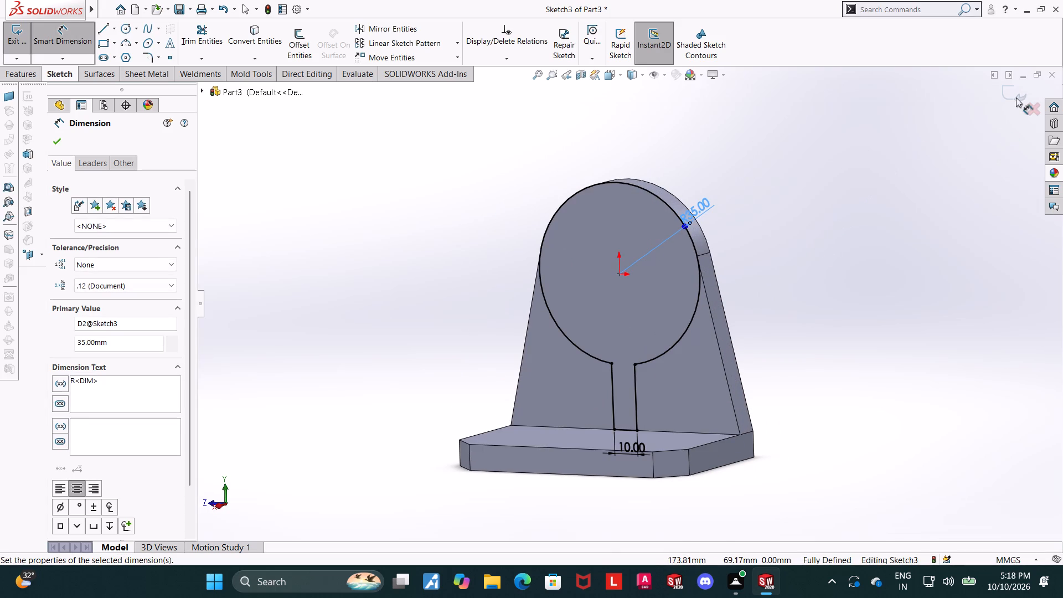
pyautogui.click(1016, 94)
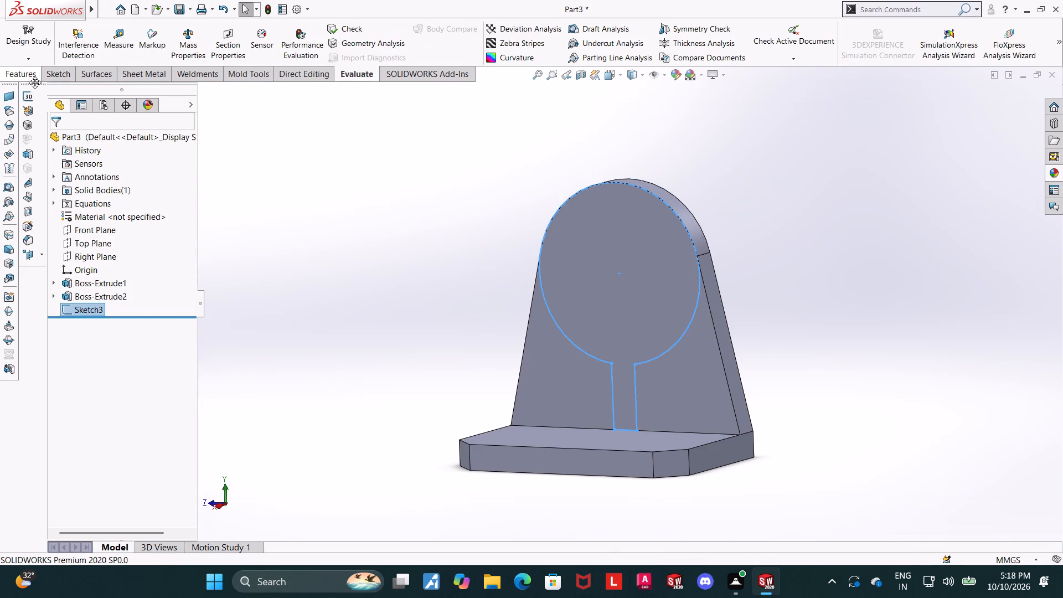
pyautogui.click(32, 75)
pyautogui.click(30, 34)
pyautogui.middleClick(364, 289)
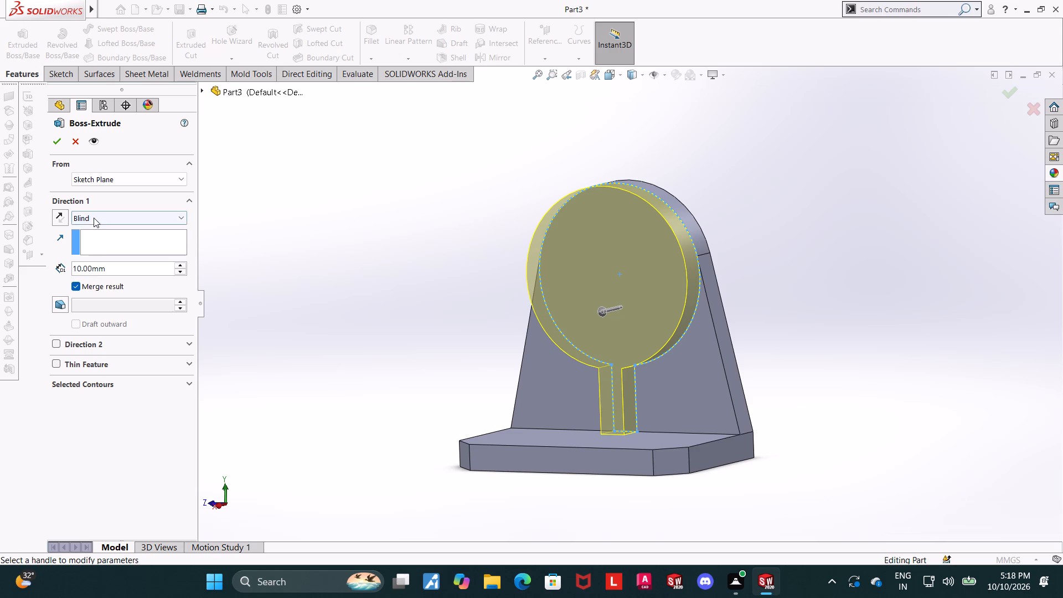
pyautogui.click(94, 217)
pyautogui.click(104, 267)
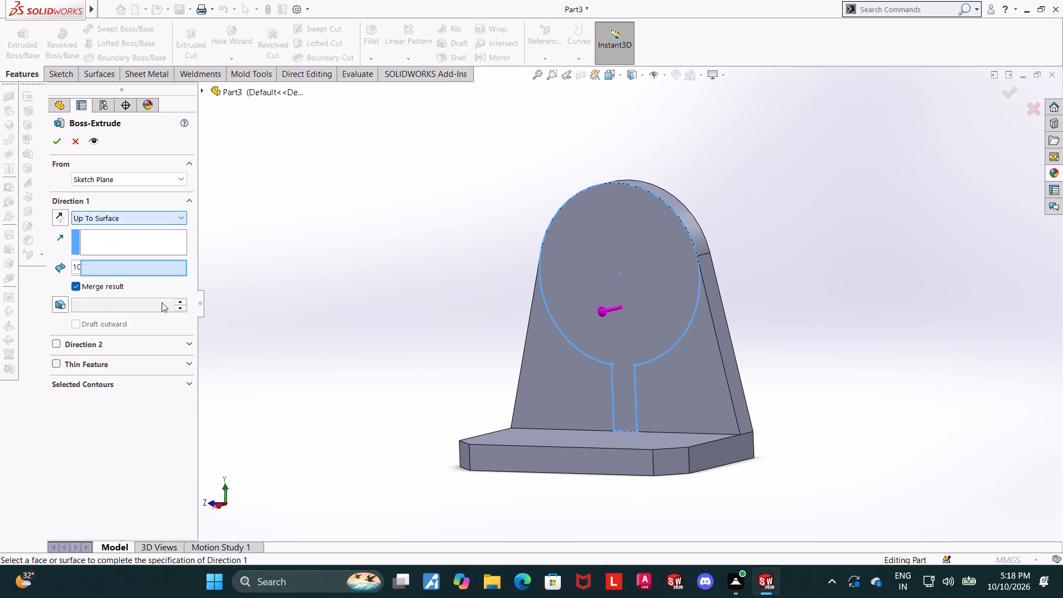
pyautogui.click(529, 464)
pyautogui.click(53, 136)
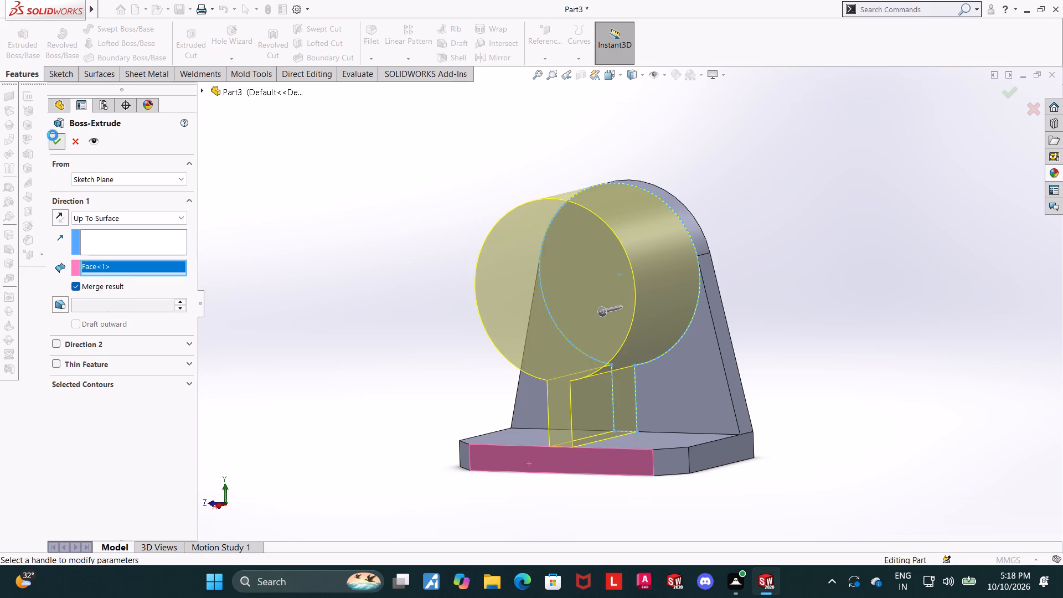
pyautogui.click(406, 228)
# Start a sketch on the base's top face and draw a circle about 14.7 mm in diameter near one chamfered corner.
pyautogui.moveTo(420, 270); pyautogui.dragTo(435, 304, button='middle')
pyautogui.moveTo(474, 316); pyautogui.dragTo(468, 316, button='middle')
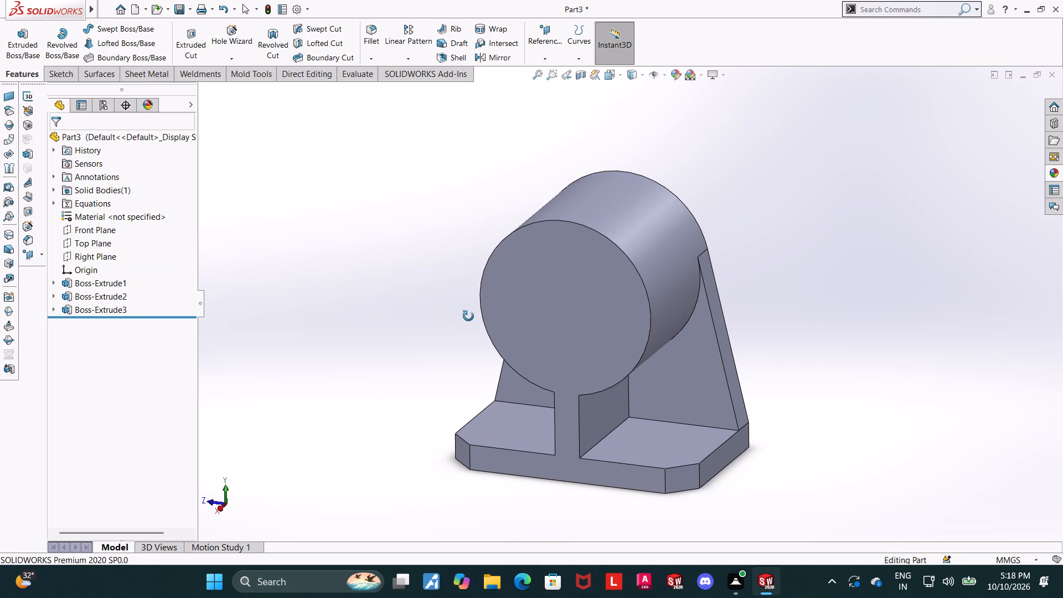
pyautogui.moveTo(468, 316); pyautogui.dragTo(469, 373, button='middle')
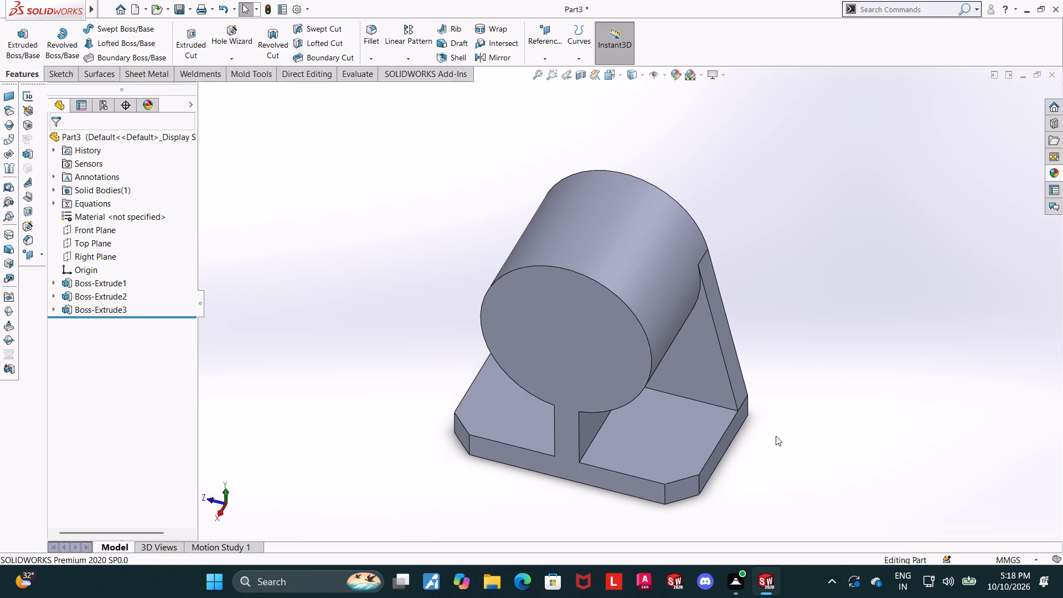
pyautogui.click(670, 443)
pyautogui.click(718, 415)
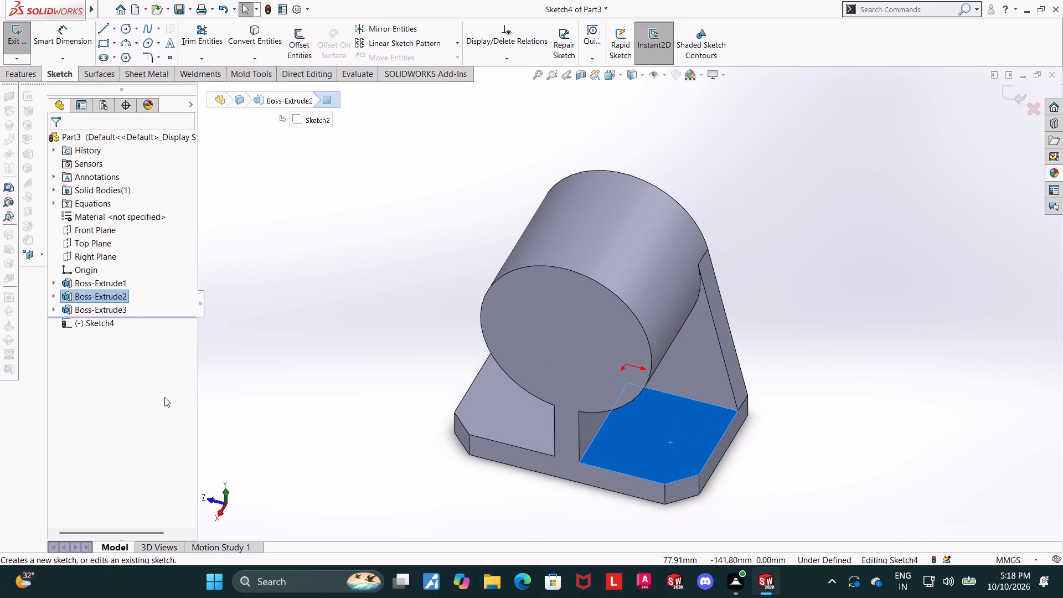
pyautogui.click(101, 327)
pyautogui.click(126, 313)
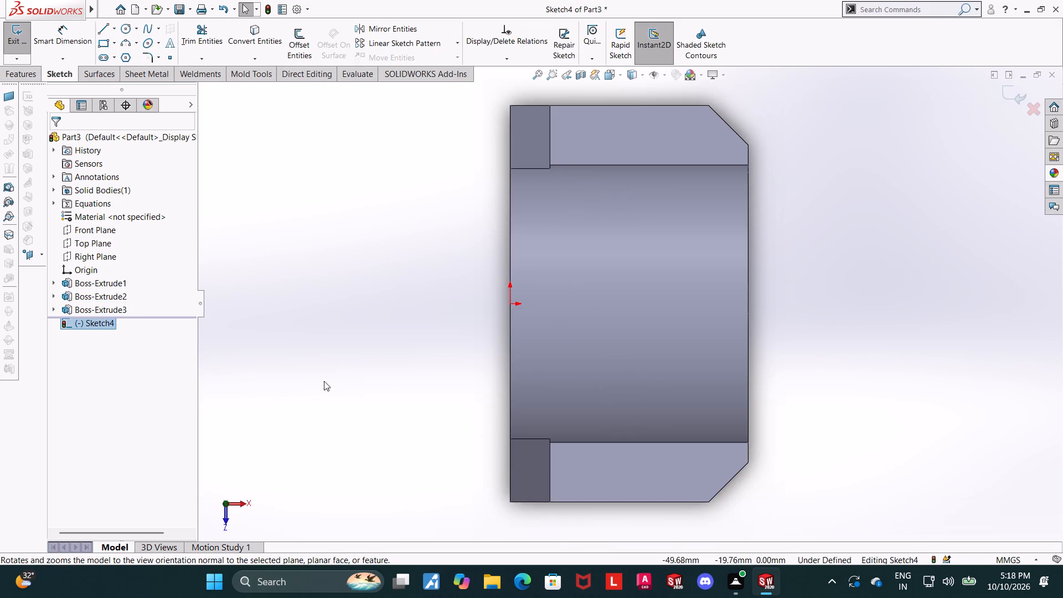
pyautogui.scroll(3, 574, 335)
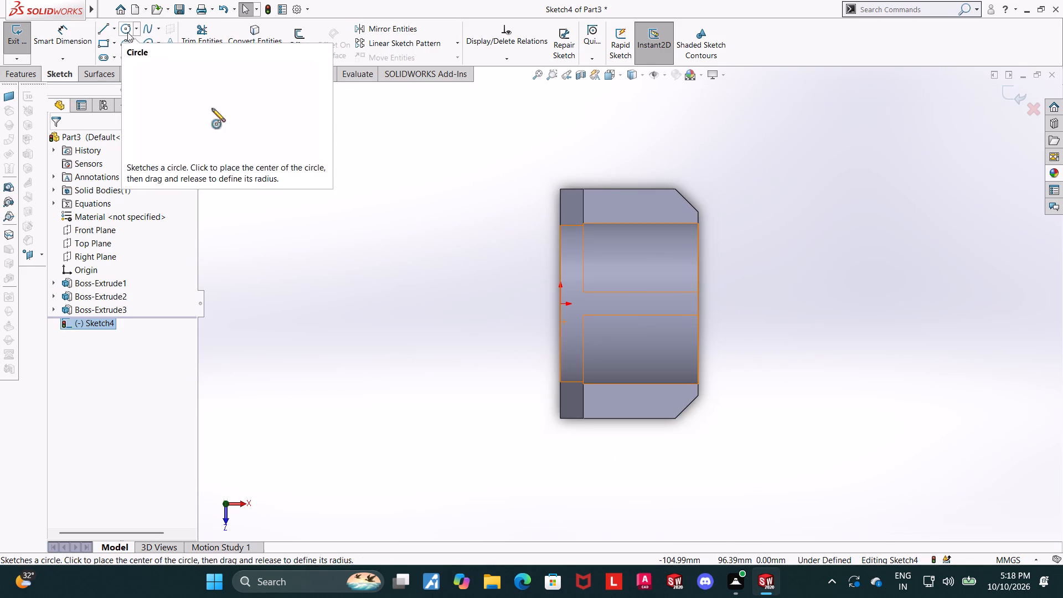
pyautogui.click(127, 32)
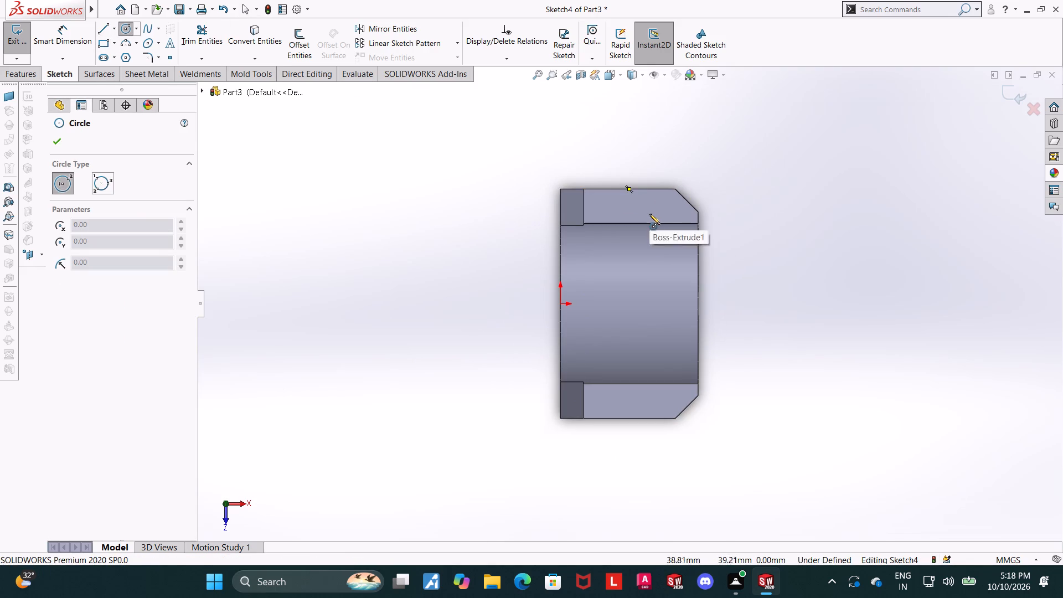
pyautogui.click(649, 214)
pyautogui.click(664, 206)
pyautogui.press('Escape')
# Dimension the circle's diameter as 15 mm.
pyautogui.click(58, 24)
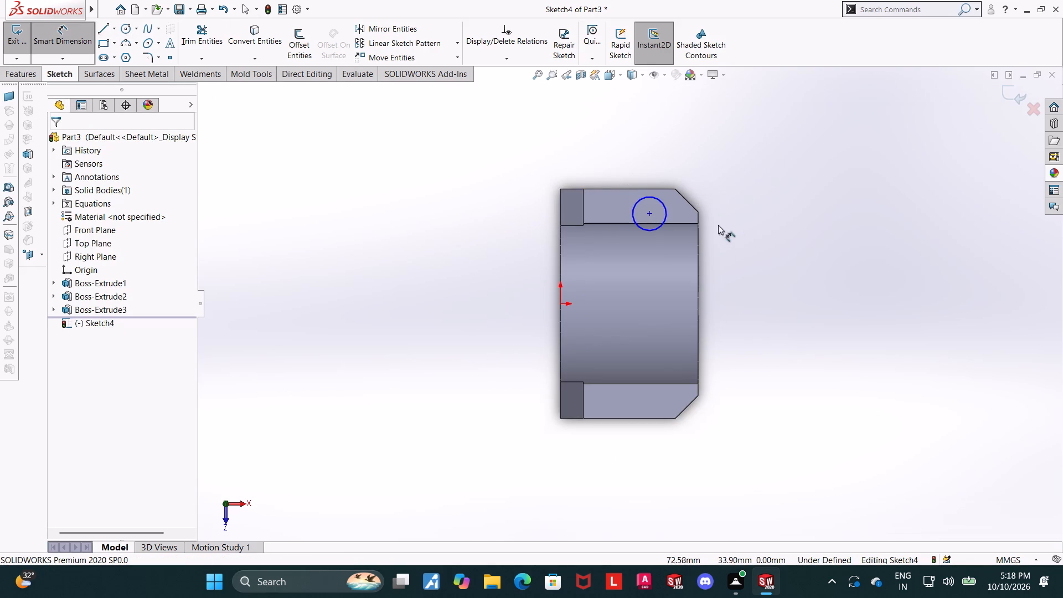
pyautogui.scroll(-2, 700, 220)
pyautogui.click(638, 237)
pyautogui.click(627, 271)
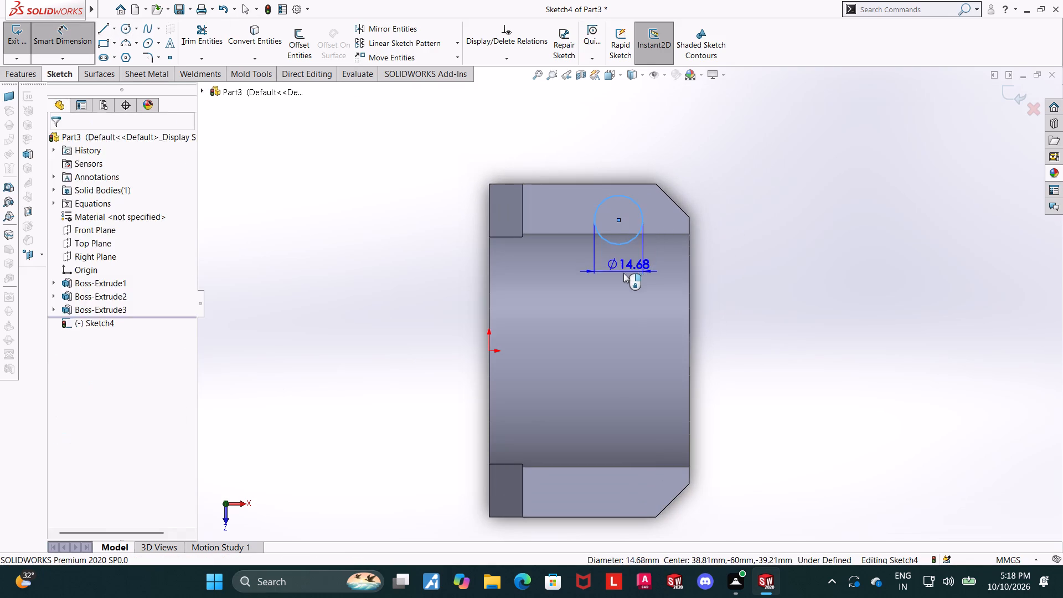
pyautogui.write('15')
pyautogui.press('Return')
pyautogui.press('Escape')
pyautogui.press('Escape')
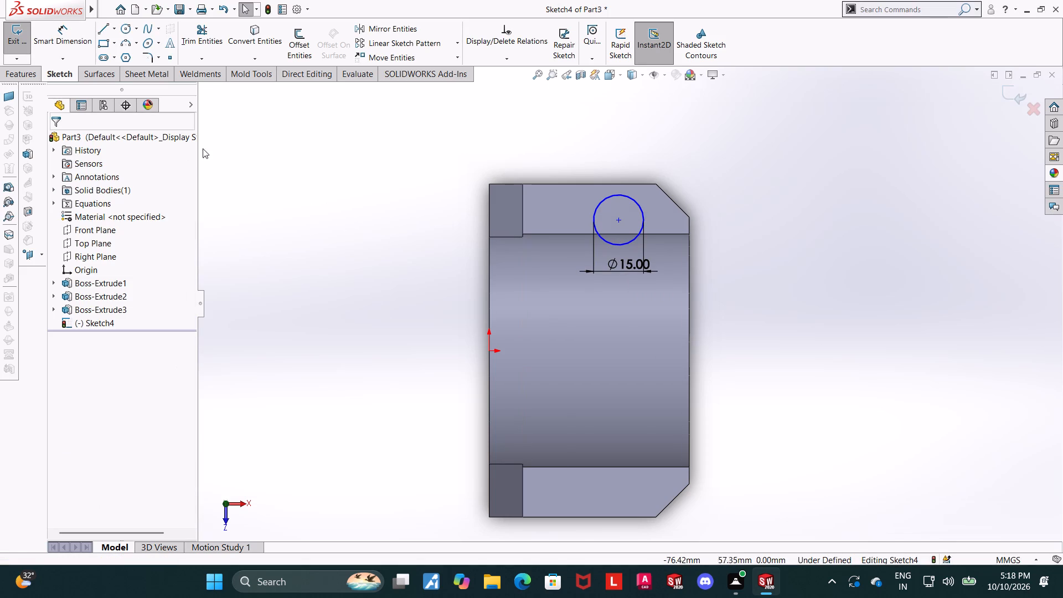
# Dimension the distance from the circle's centre to the base's nearest long side edge as 15 mm.
pyautogui.click(74, 30)
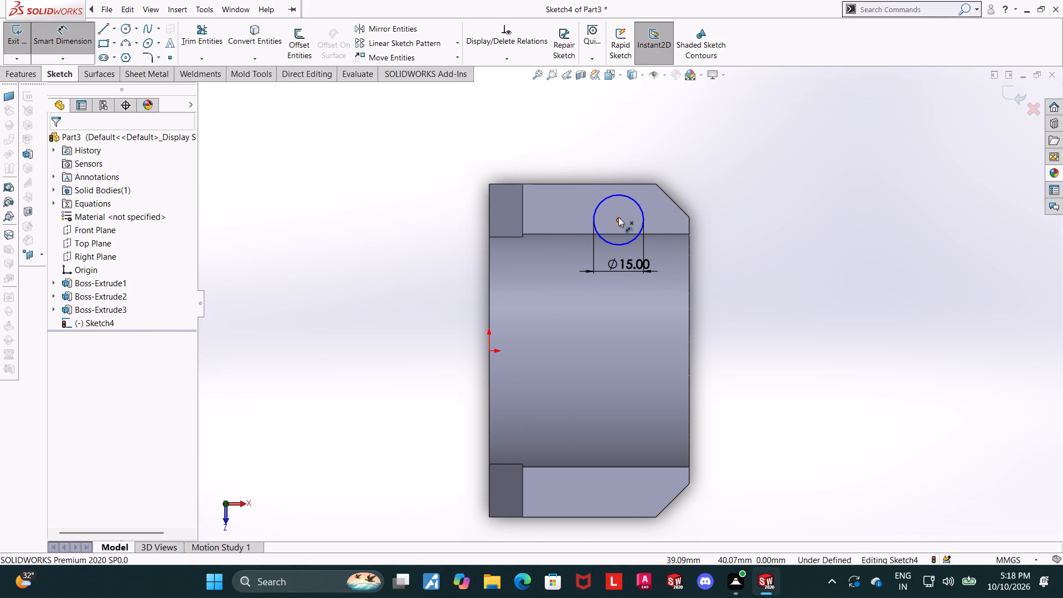
pyautogui.click(617, 218)
pyautogui.click(611, 184)
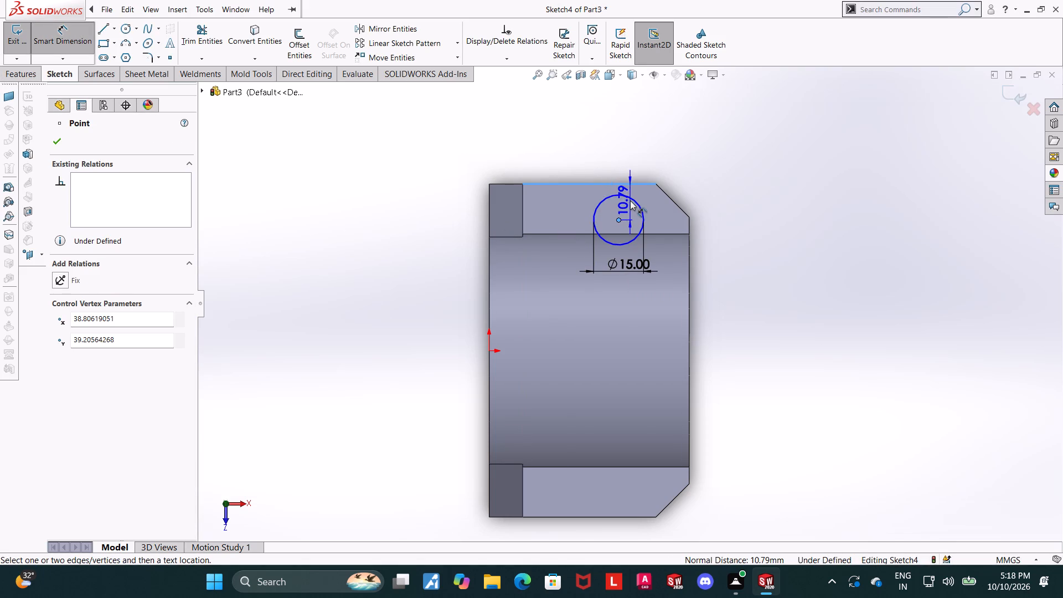
pyautogui.click(572, 214)
pyautogui.write('15')
pyautogui.press('Return')
pyautogui.press('Escape')
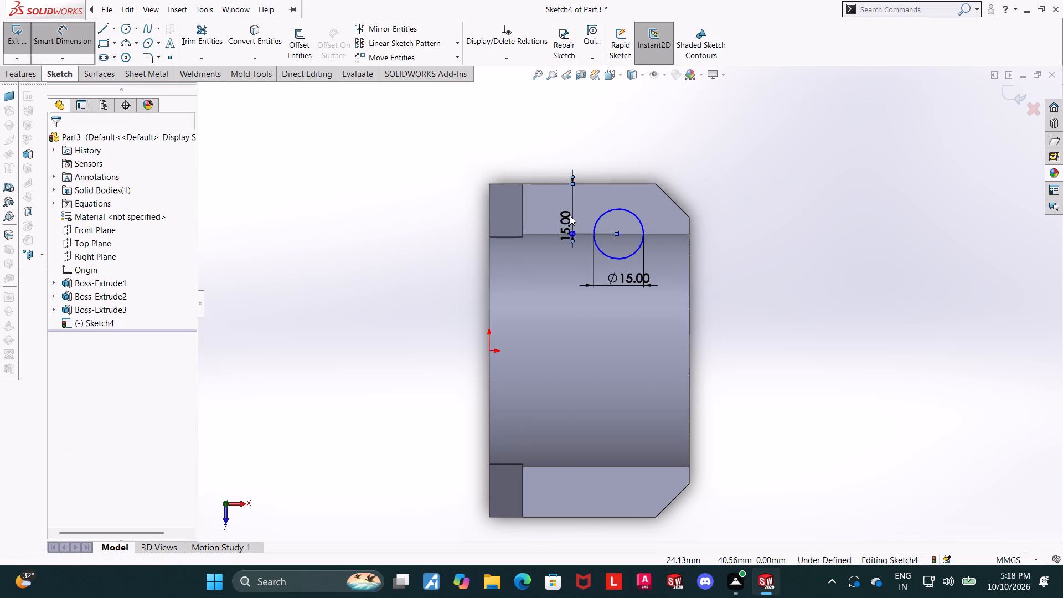
pyautogui.press('Escape')
# Dimension the distance from the circle's centre to the base's front edge as 20 mm.
pyautogui.moveTo(72, 32); pyautogui.dragTo(81, 34)
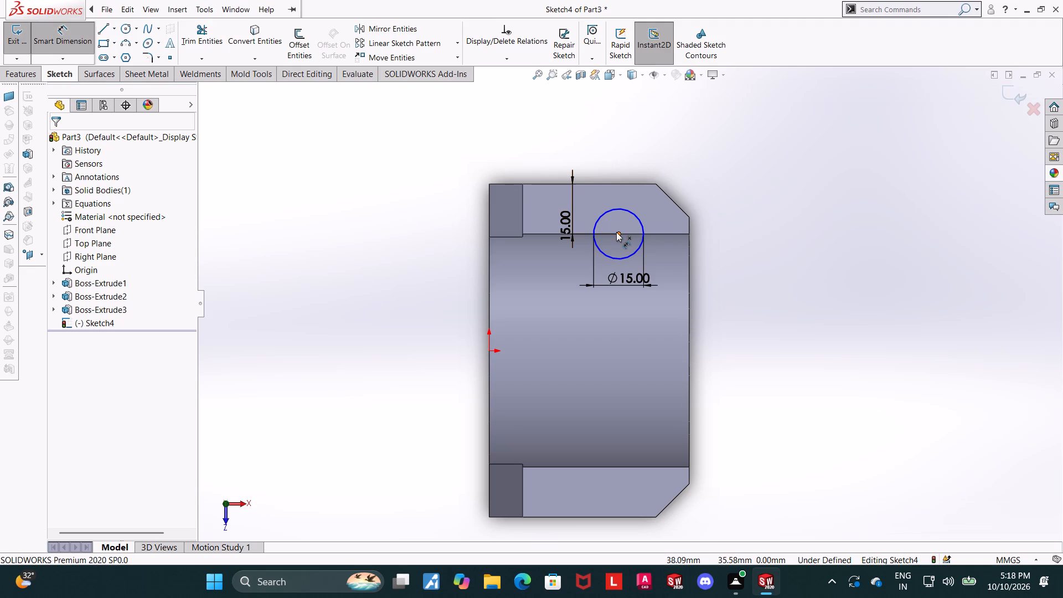
pyautogui.click(617, 232)
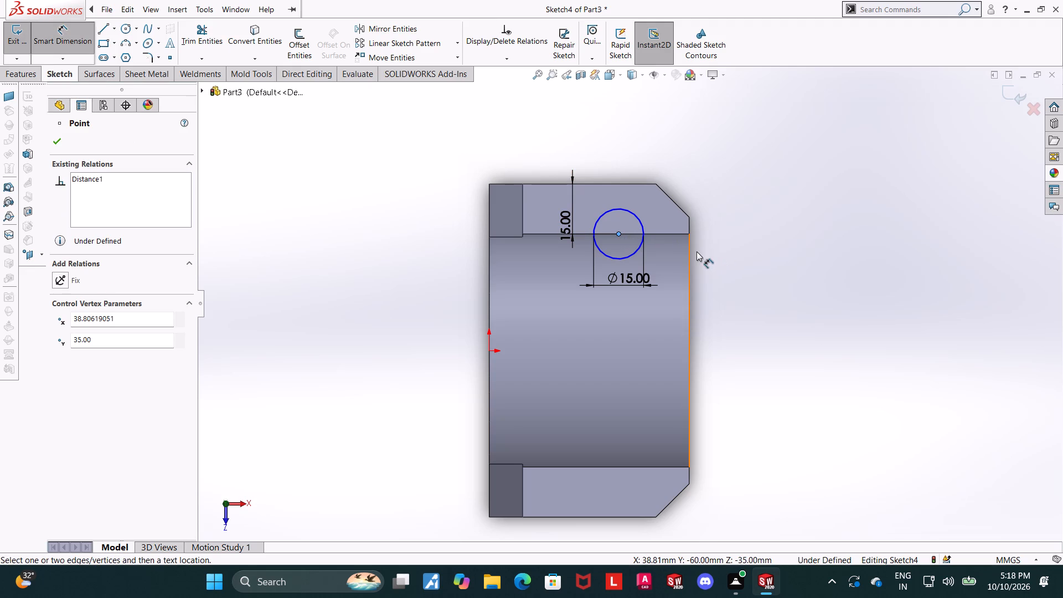
pyautogui.click(689, 250)
pyautogui.click(679, 143)
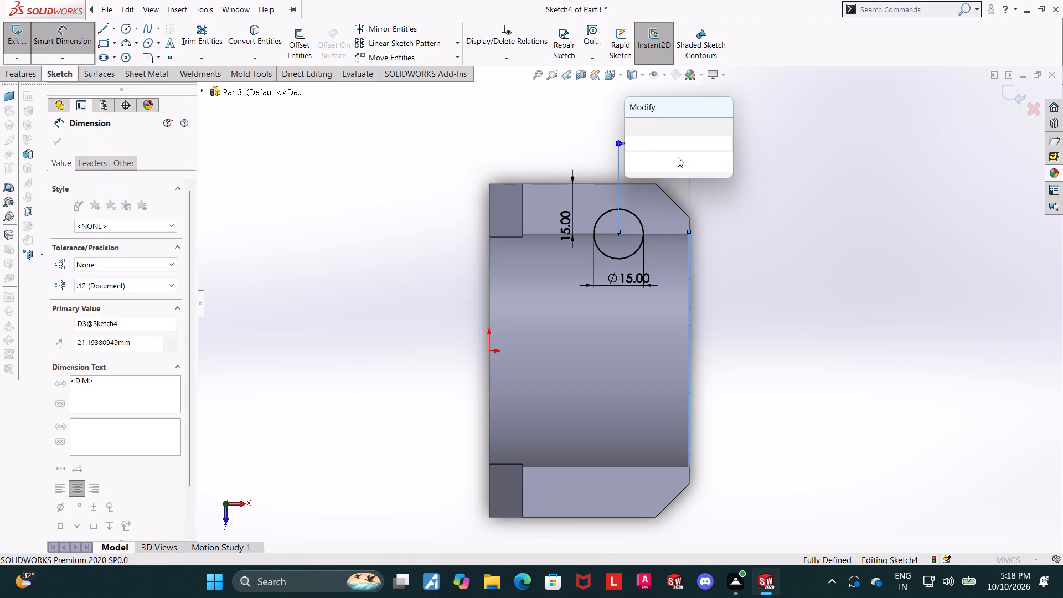
pyautogui.write('20')
pyautogui.press('Return')
pyautogui.press('Escape')
pyautogui.press('Escape')
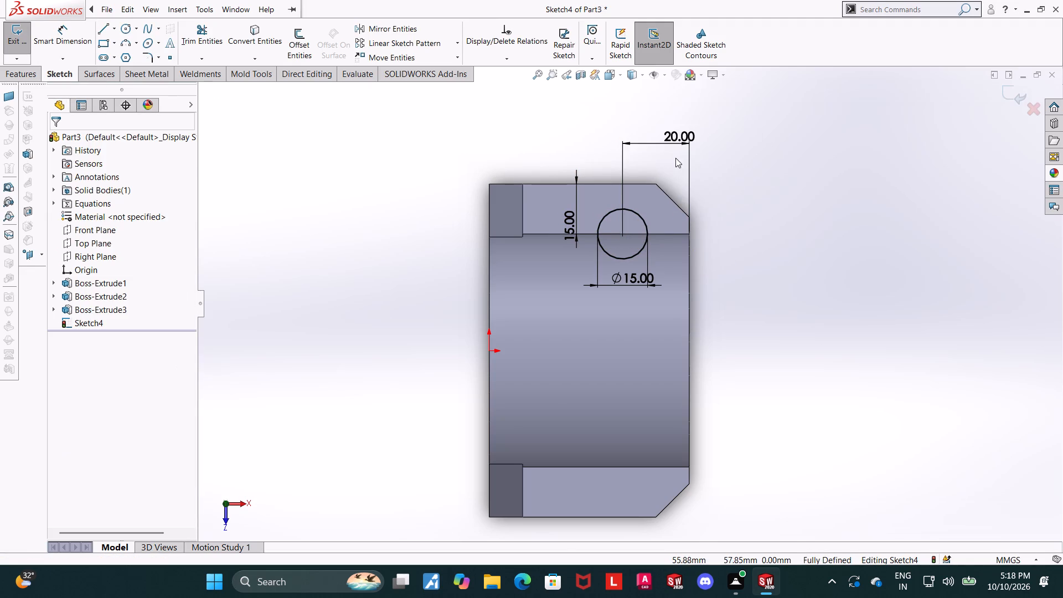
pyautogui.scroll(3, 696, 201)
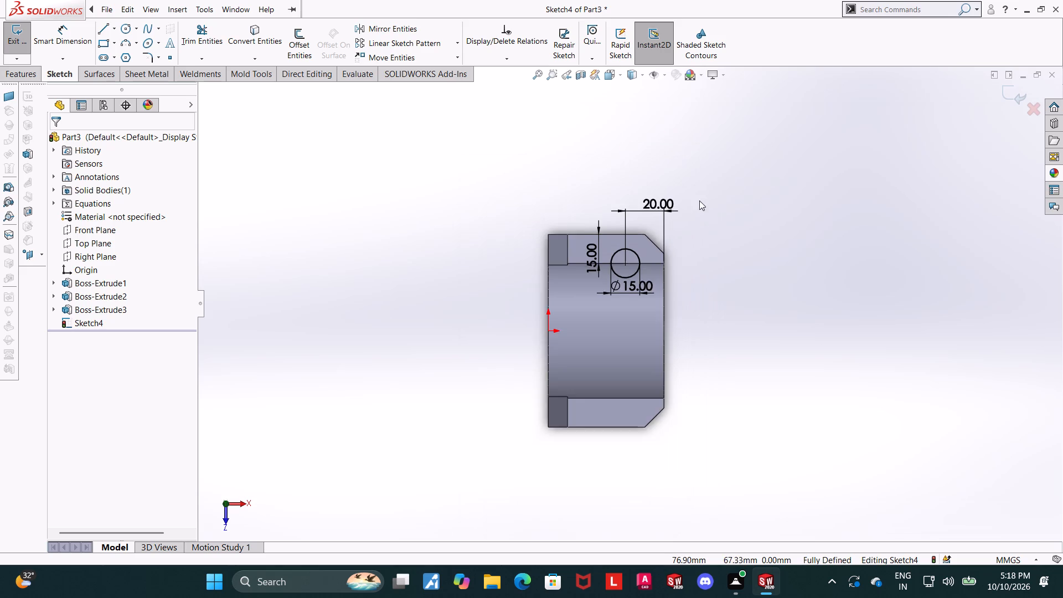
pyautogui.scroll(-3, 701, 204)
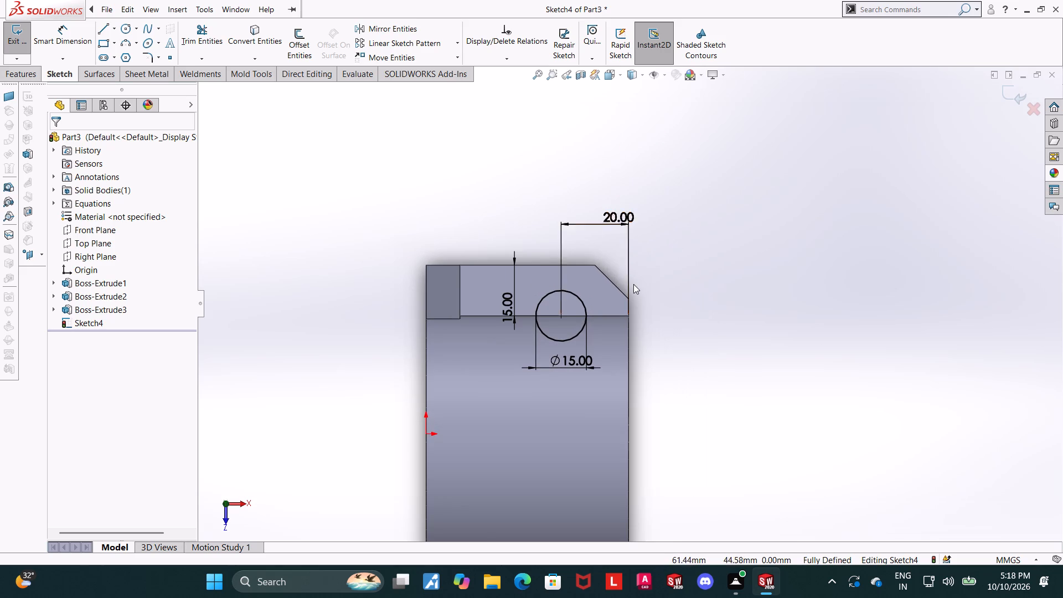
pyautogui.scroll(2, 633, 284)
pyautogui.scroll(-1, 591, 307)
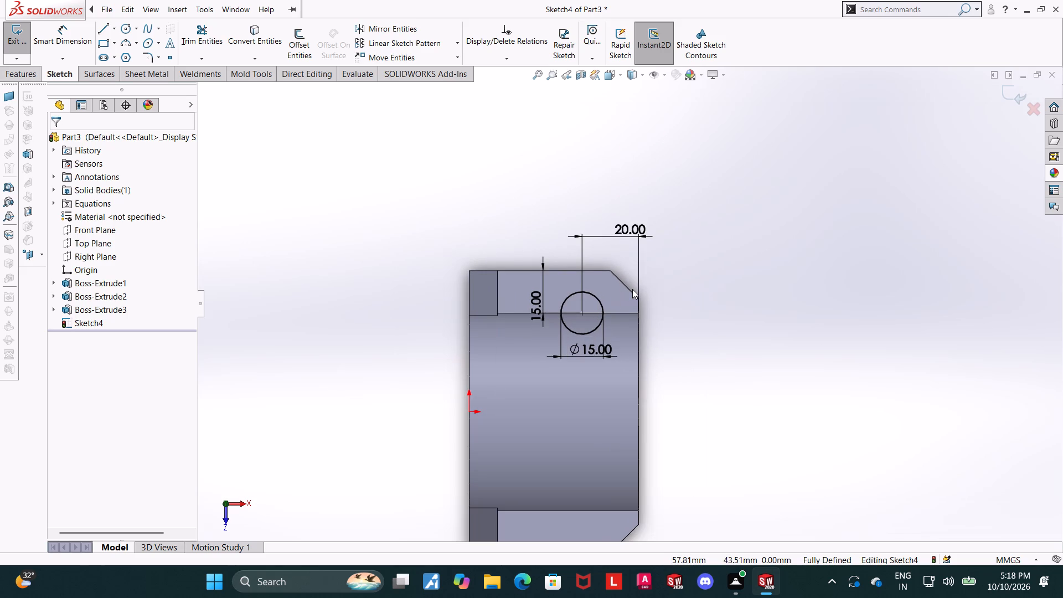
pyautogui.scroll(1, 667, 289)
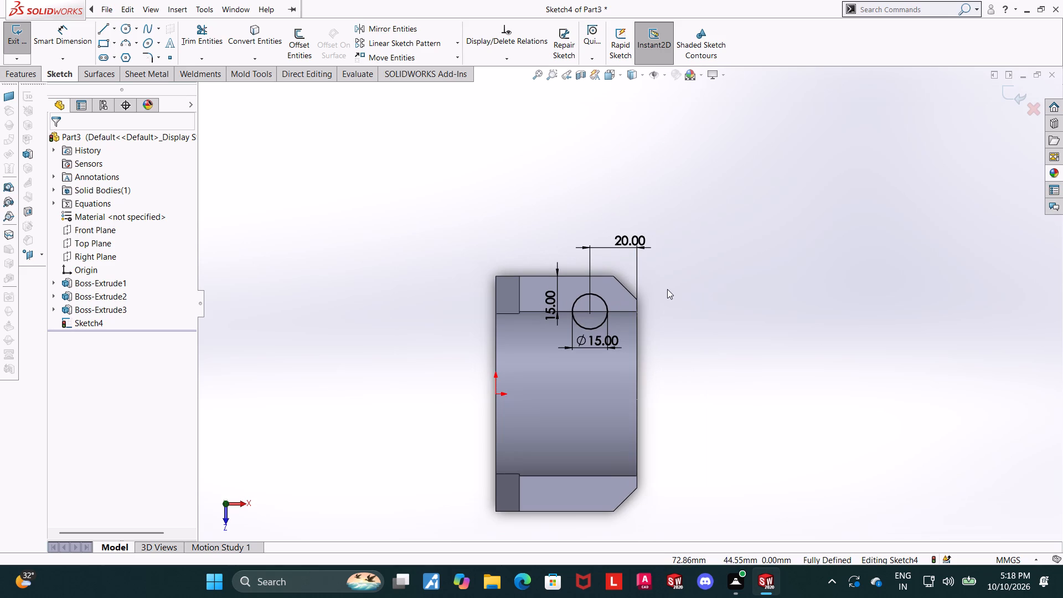
# Draw a centreline about 67 mm long from the origin past the base's front edge, midway between the long sides.
pyautogui.scroll(-1, 667, 289)
pyautogui.scroll(1, 667, 289)
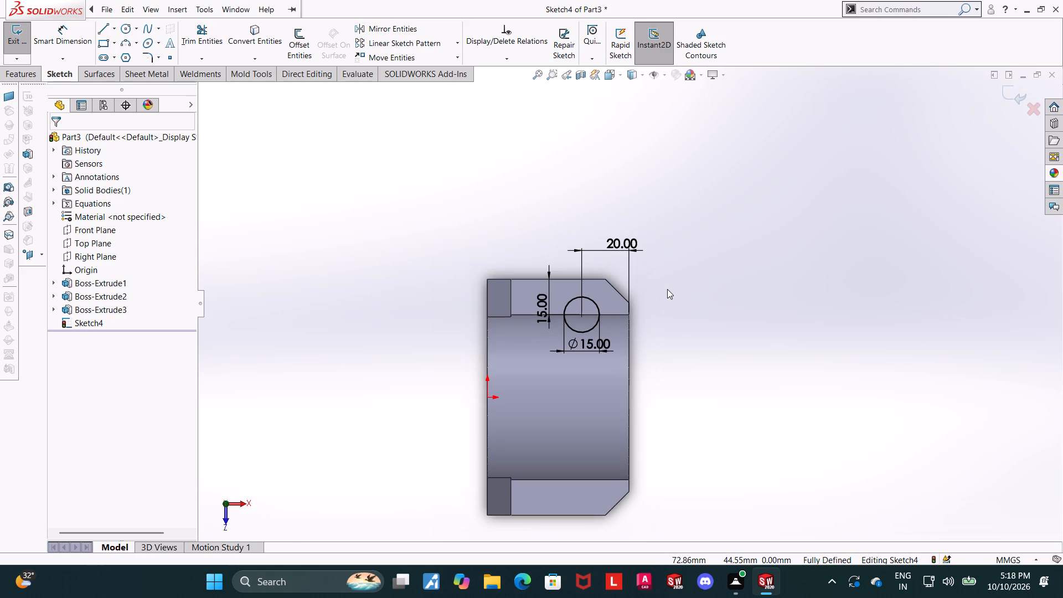
pyautogui.scroll(-1, 622, 319)
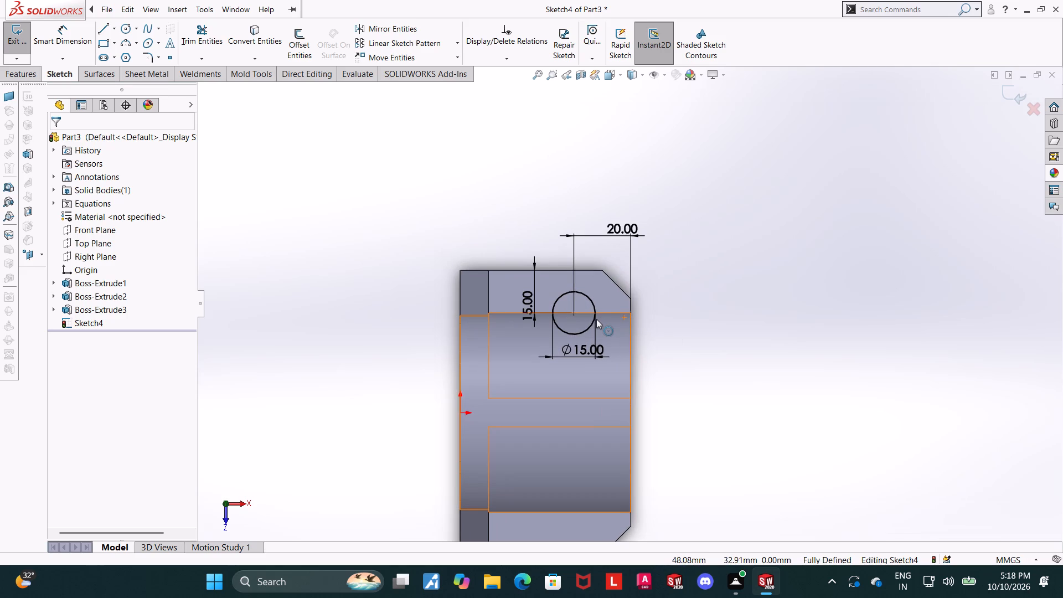
pyautogui.scroll(1, 596, 318)
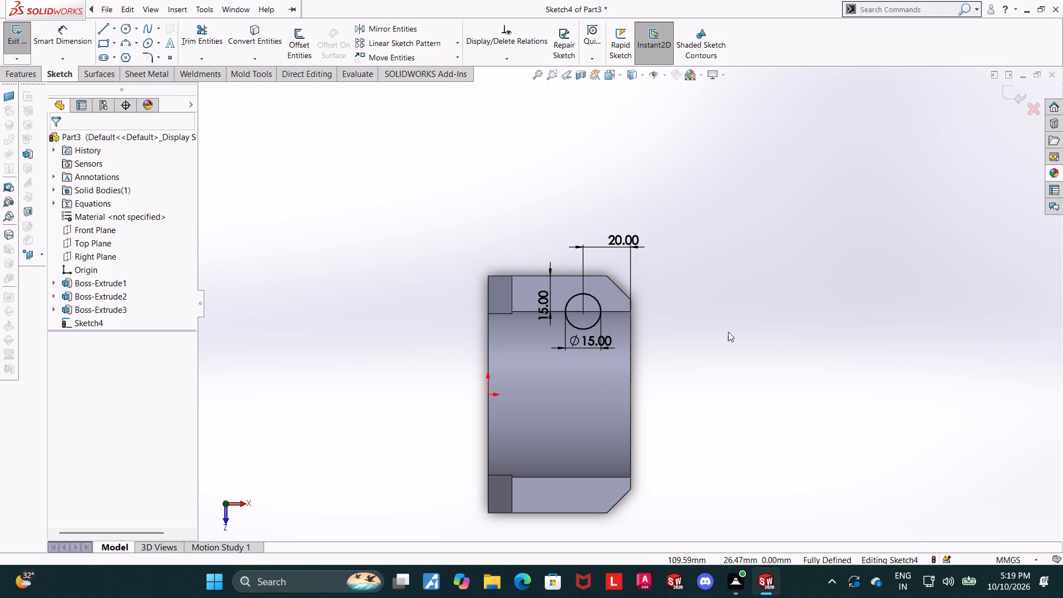
pyautogui.moveTo(684, 341); pyautogui.dragTo(622, 283, button='middle')
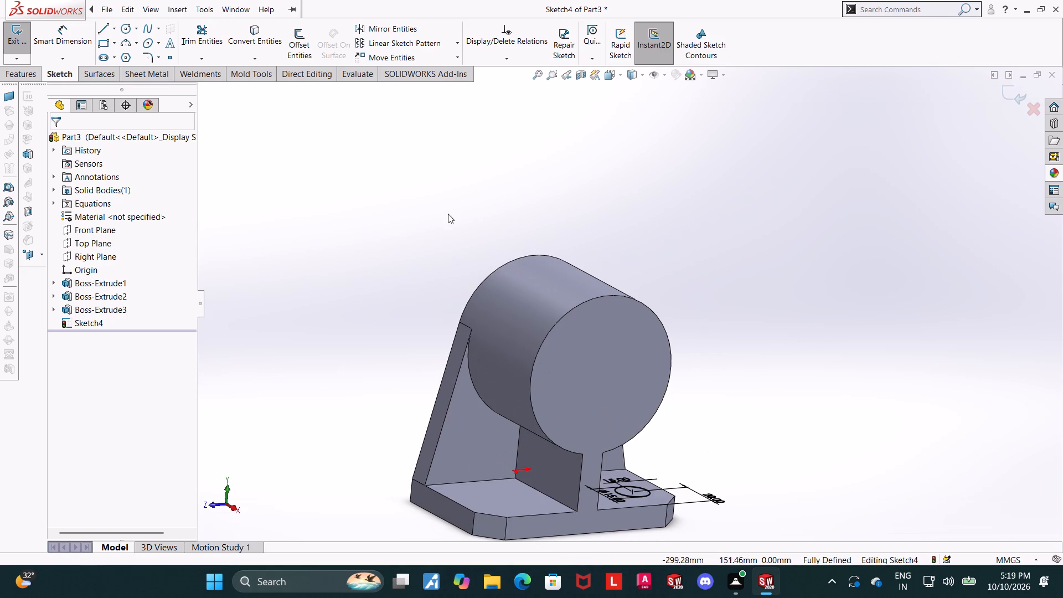
pyautogui.click(611, 75)
pyautogui.click(516, 271)
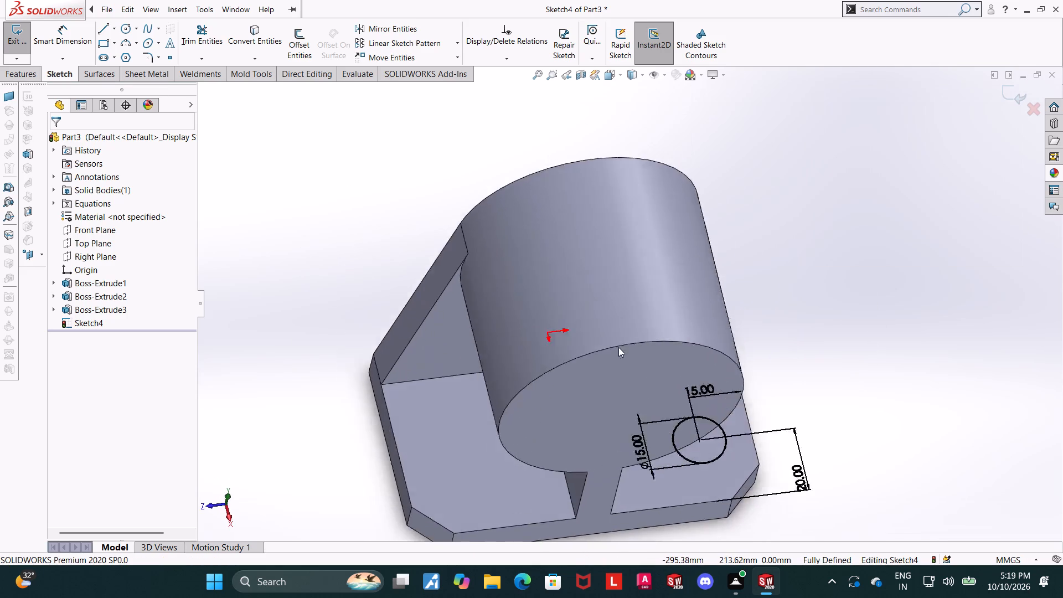
pyautogui.click(113, 28)
pyautogui.click(116, 58)
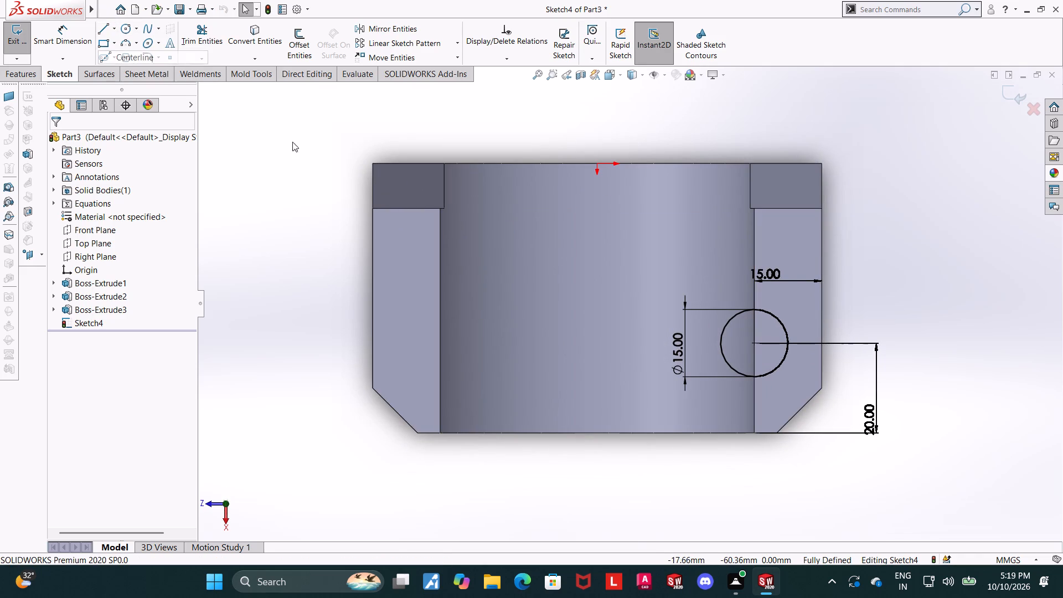
pyautogui.click(597, 162)
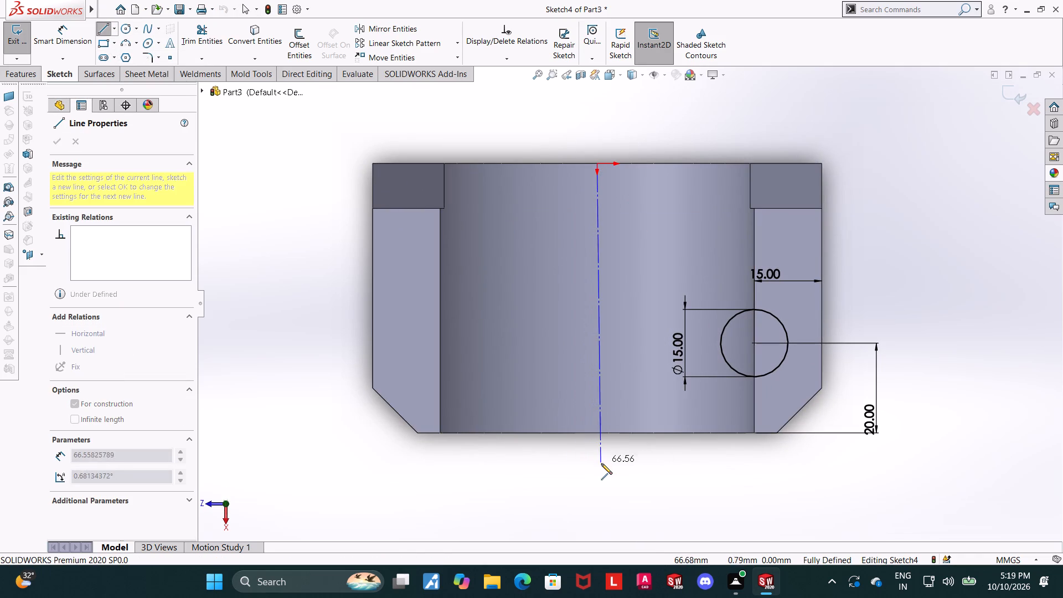
pyautogui.click(599, 462)
pyautogui.press('Escape')
pyautogui.press('Escape')
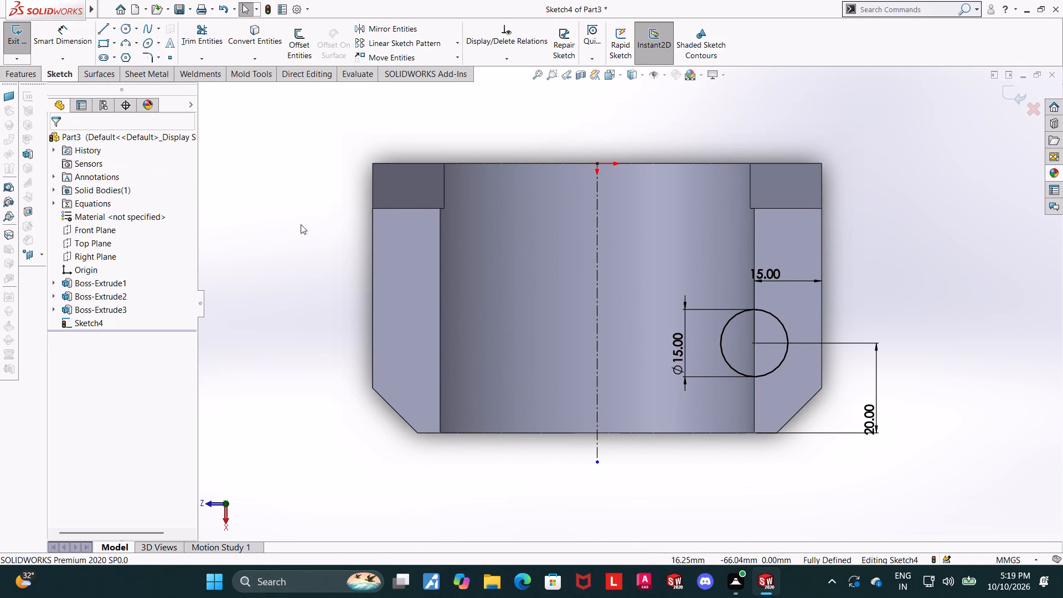
pyautogui.press('Escape')
# Mirror the 15 mm circle about the centreline to the other side of the base.
pyautogui.click(376, 29)
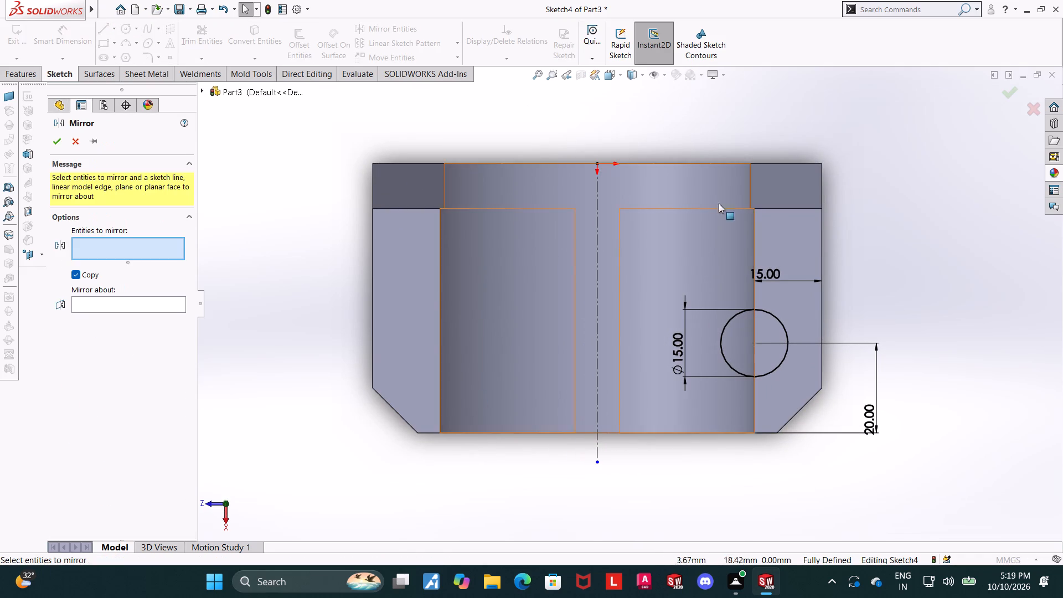
pyautogui.click(777, 316)
pyautogui.click(105, 306)
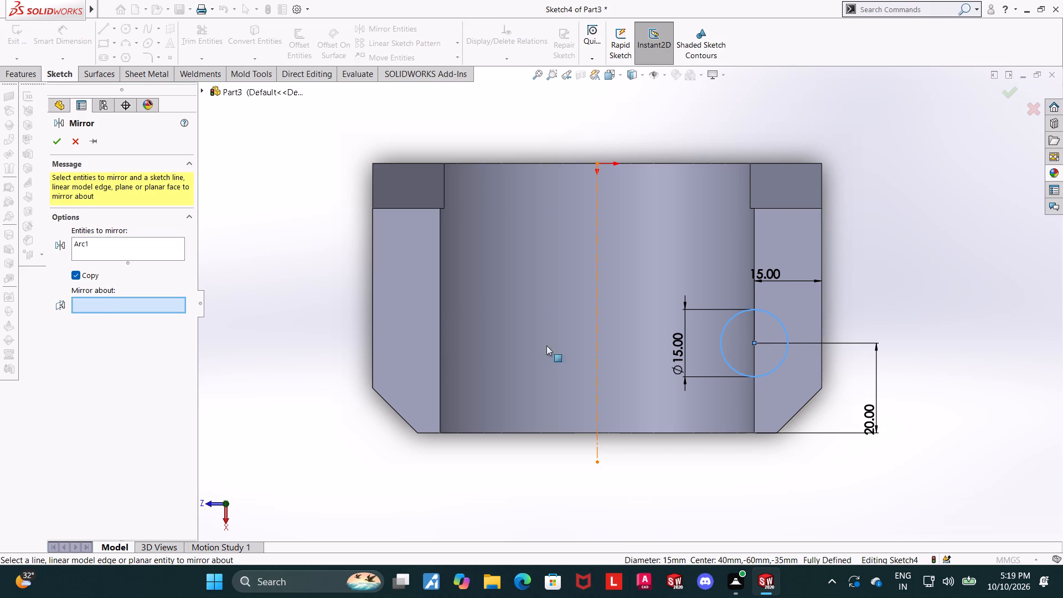
pyautogui.click(596, 356)
pyautogui.click(61, 145)
pyautogui.press('Escape')
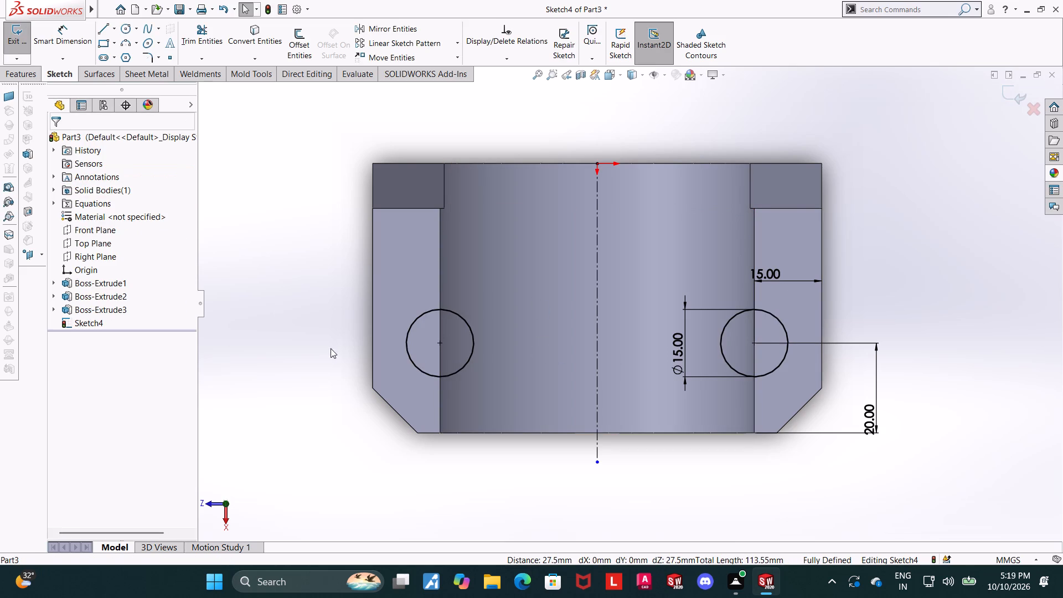
# Exit the sketch and cut-extrude both circles through the base with the Up To Next end condition.
pyautogui.moveTo(331, 348); pyautogui.dragTo(320, 220, button='middle')
pyautogui.scroll(3, 322, 221)
pyautogui.click(1011, 96)
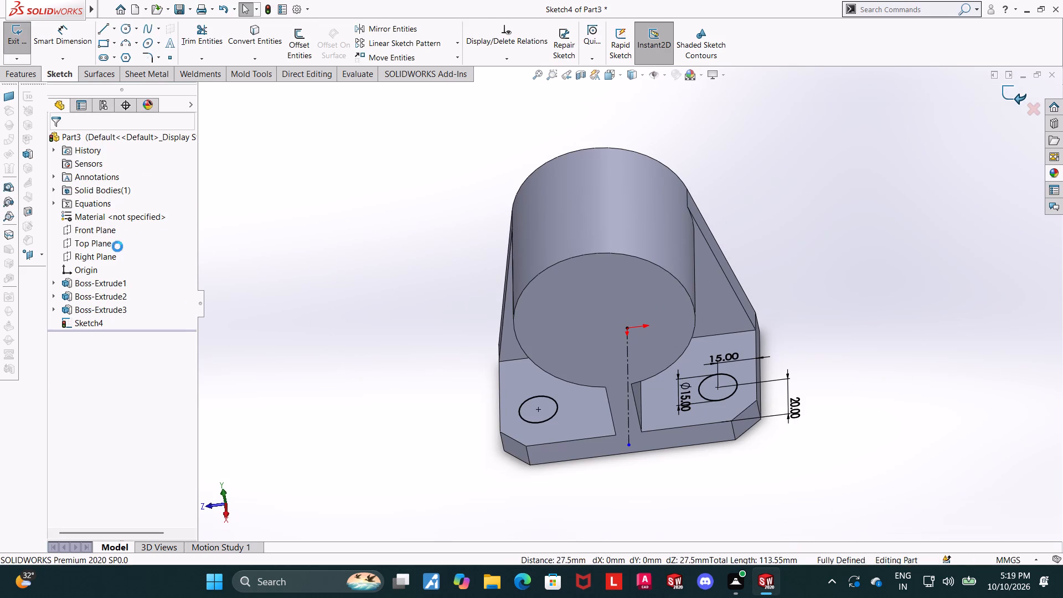
pyautogui.click(186, 42)
pyautogui.moveTo(324, 251); pyautogui.dragTo(333, 209, button='middle')
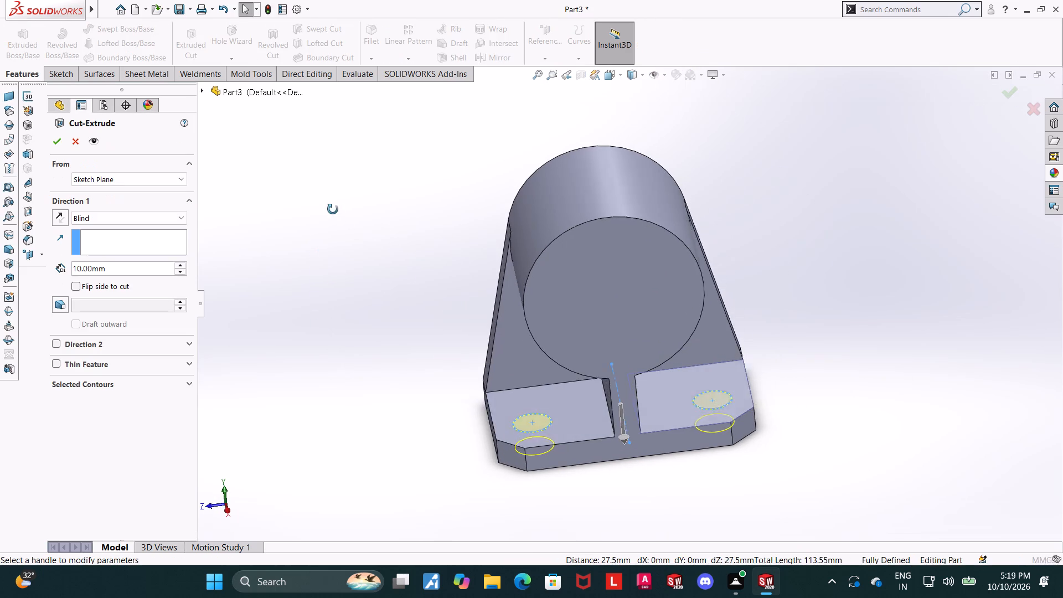
pyautogui.moveTo(333, 209); pyautogui.dragTo(337, 207, button='middle')
pyautogui.click(107, 213)
pyautogui.click(107, 257)
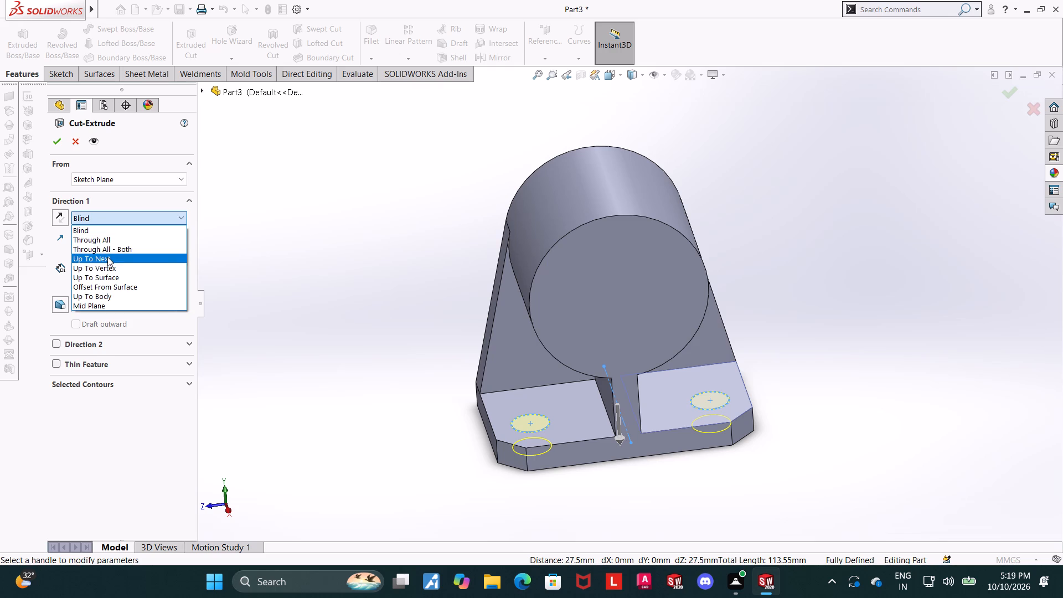
pyautogui.click(48, 142)
pyautogui.click(52, 142)
pyautogui.click(290, 336)
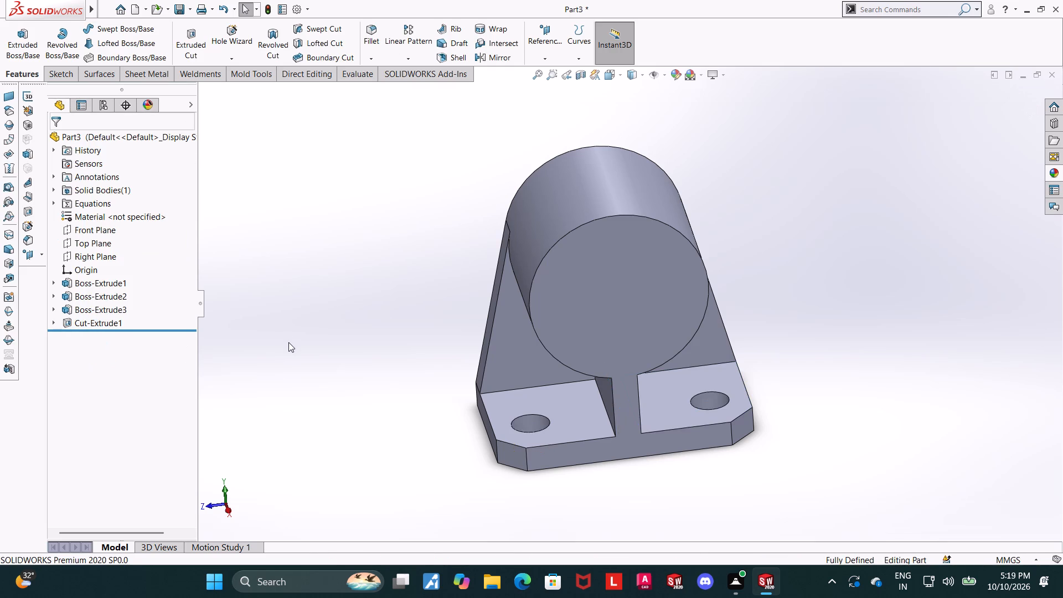
# Examine the bracket's base holes from above, from the side and from underneath.
pyautogui.scroll(2, 289, 343)
pyautogui.moveTo(321, 343); pyautogui.dragTo(343, 395, button='middle')
pyautogui.moveTo(756, 409); pyautogui.dragTo(709, 393, button='middle')
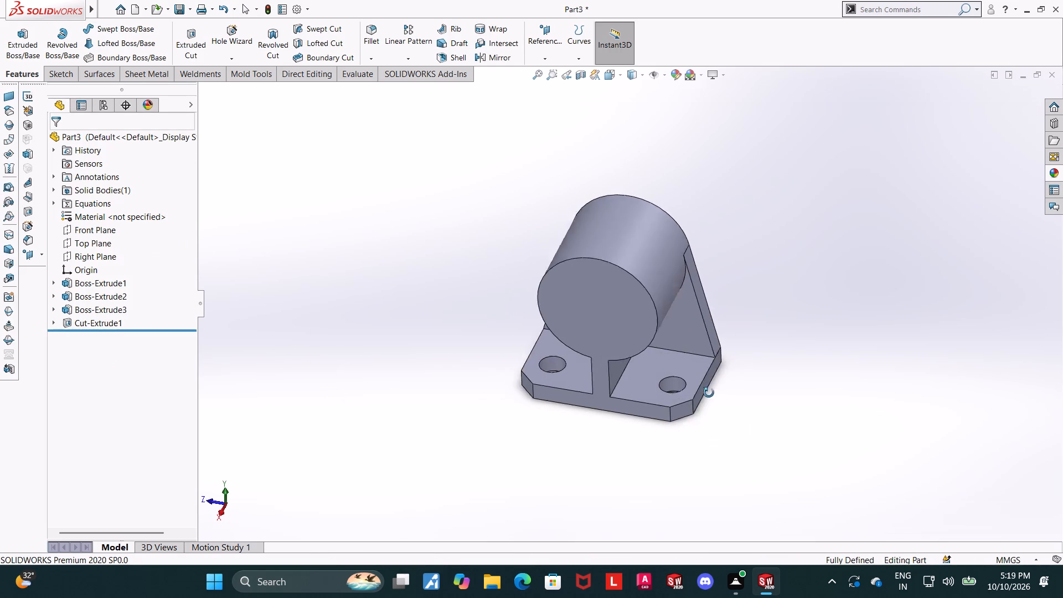
pyautogui.moveTo(709, 393); pyautogui.dragTo(713, 396, button='middle')
pyautogui.scroll(-3, 730, 380)
pyautogui.scroll(-2, 647, 369)
pyautogui.scroll(2, 679, 389)
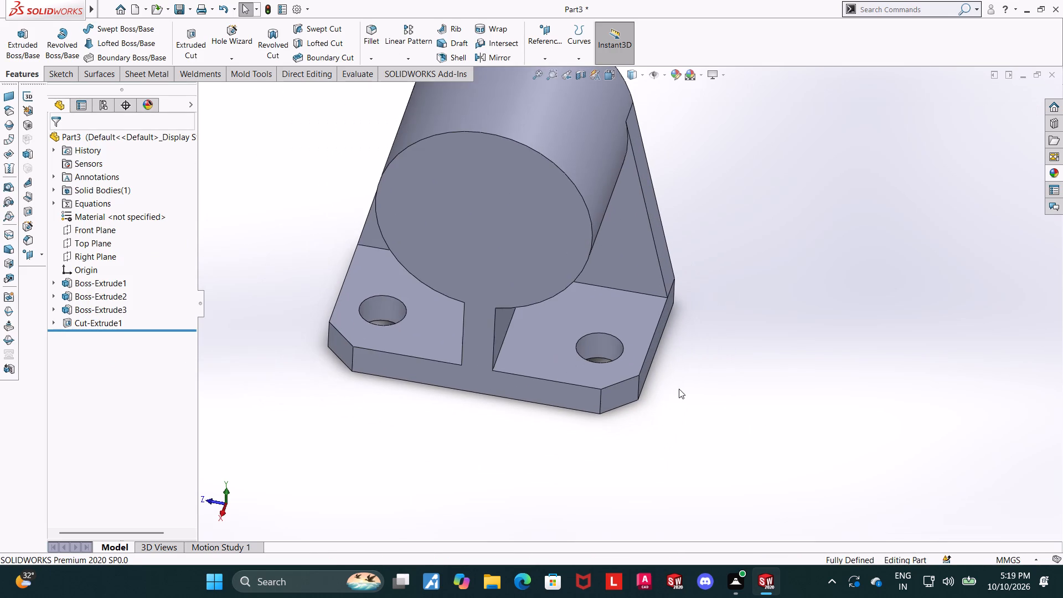
pyautogui.scroll(1, 679, 389)
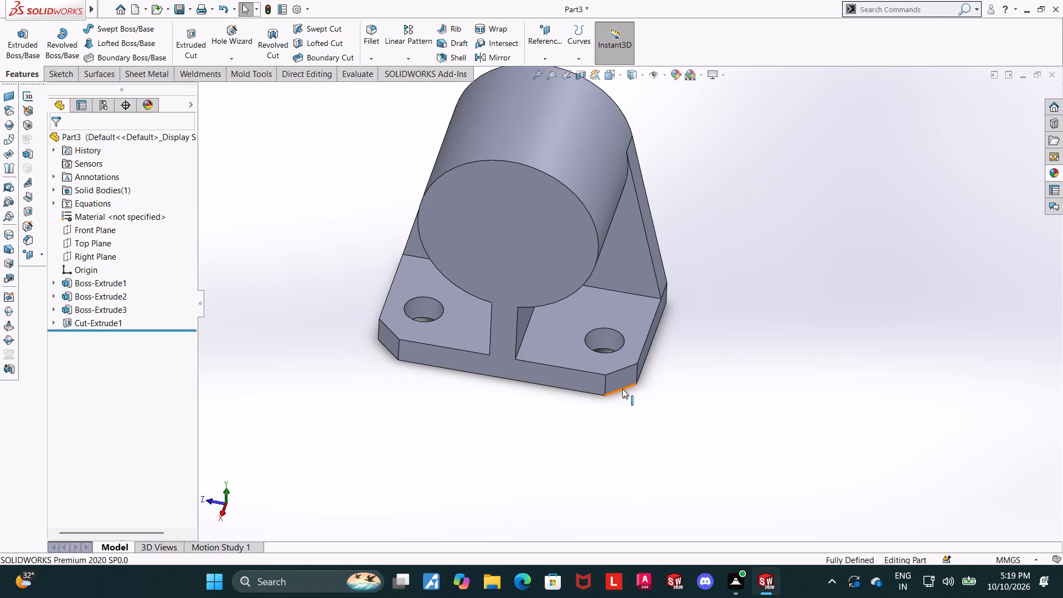
pyautogui.moveTo(566, 377); pyautogui.dragTo(464, 266, button='middle')
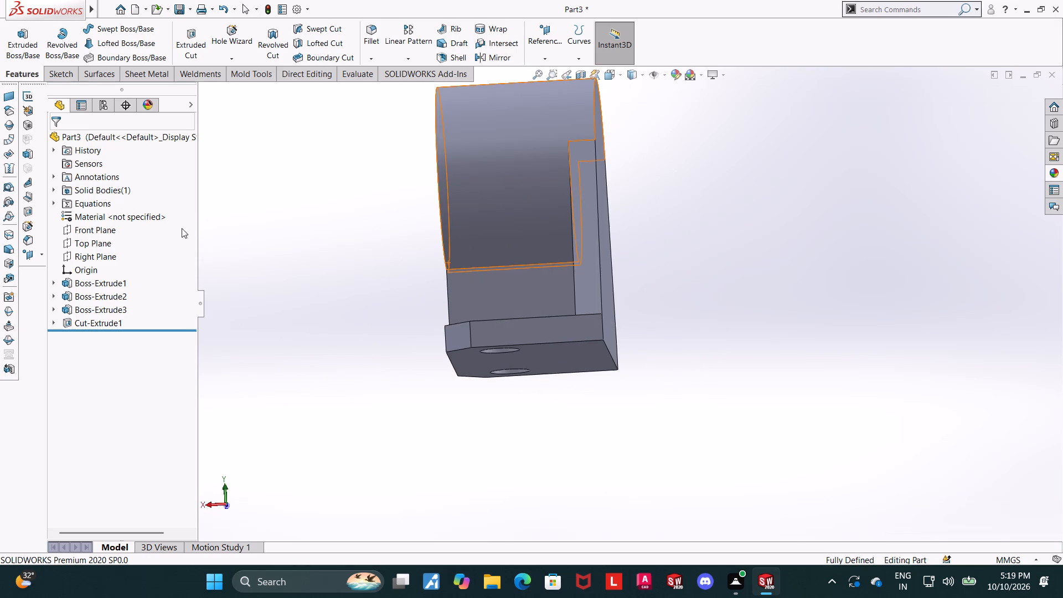
# Start a sketch on the Front Plane and face it squarely from the back.
pyautogui.click(94, 226)
pyautogui.click(105, 213)
pyautogui.click(104, 334)
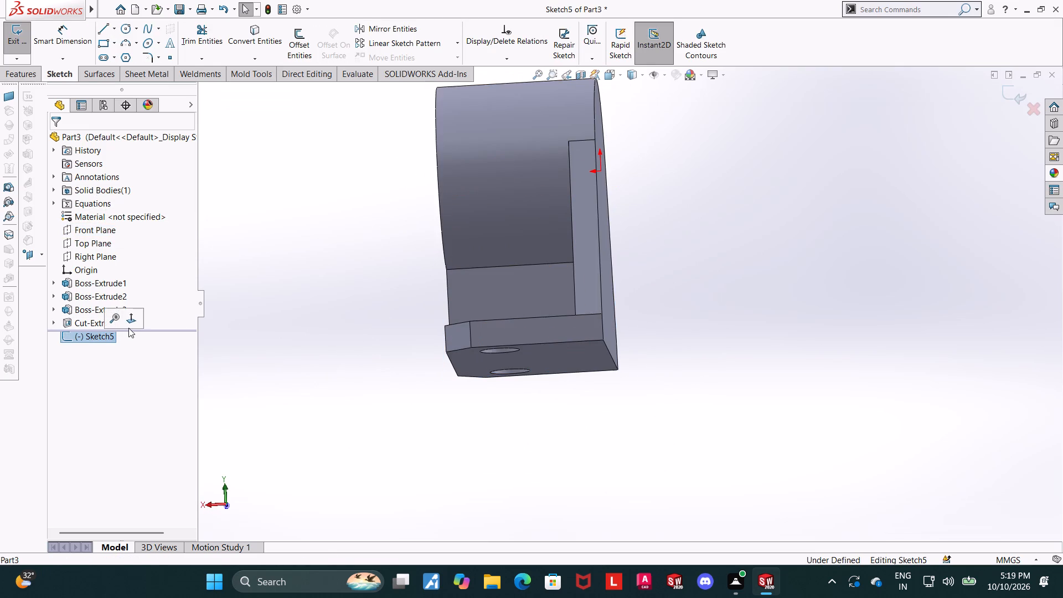
pyautogui.click(132, 319)
pyautogui.scroll(2, 745, 344)
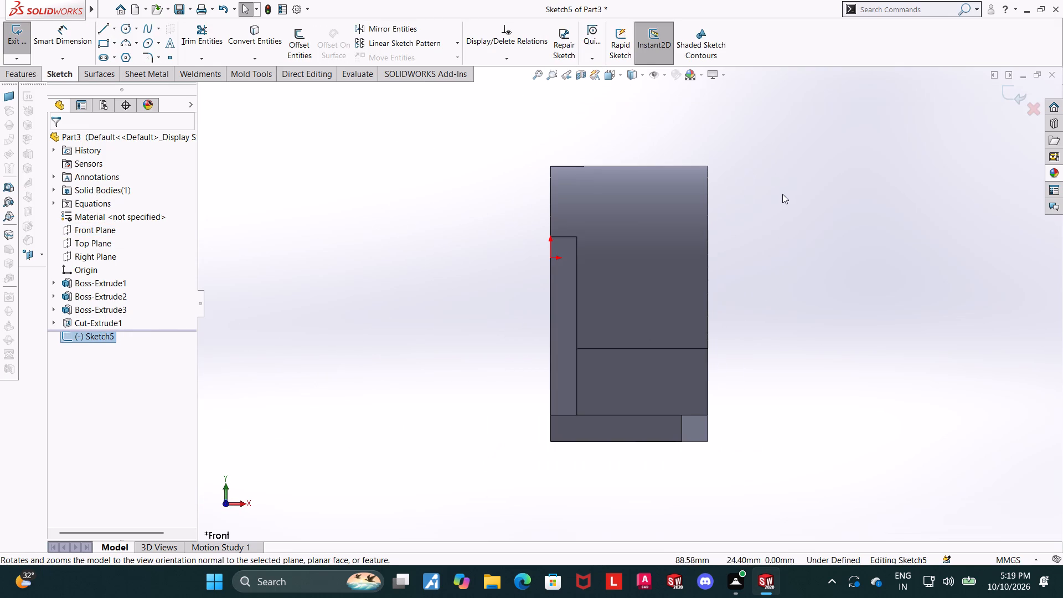
pyautogui.scroll(-1, 770, 200)
pyautogui.scroll(4, 629, 215)
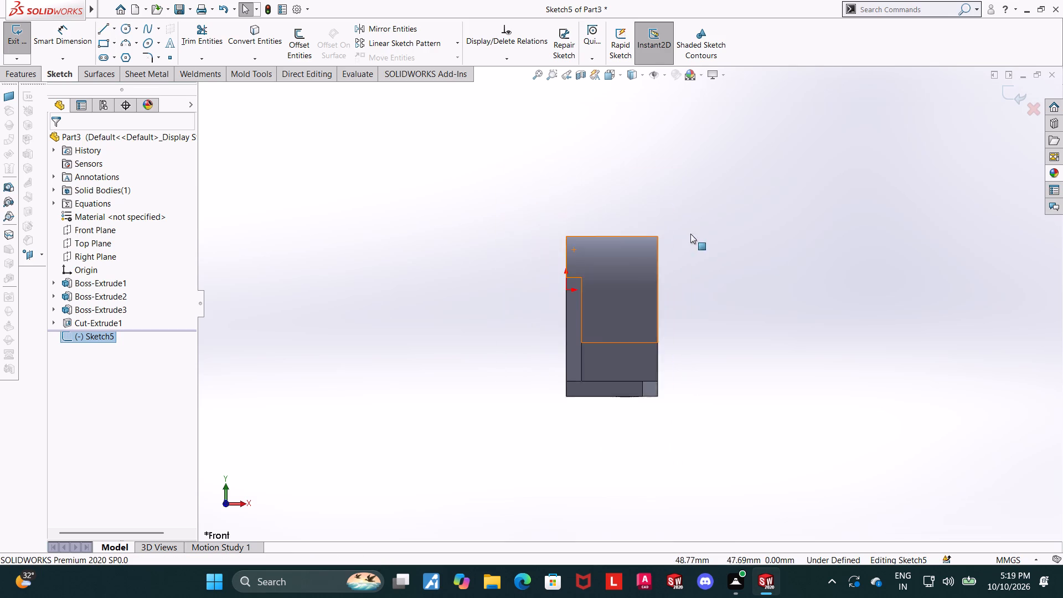
pyautogui.moveTo(813, 267); pyautogui.dragTo(609, 260, button='middle')
pyautogui.click(604, 76)
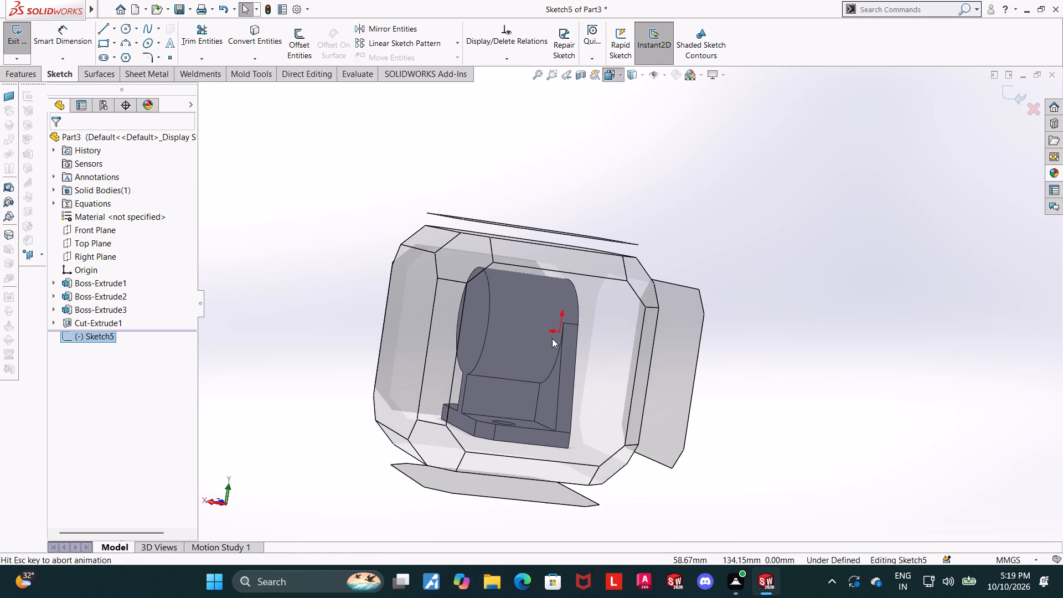
pyautogui.click(551, 339)
pyautogui.scroll(2, 759, 298)
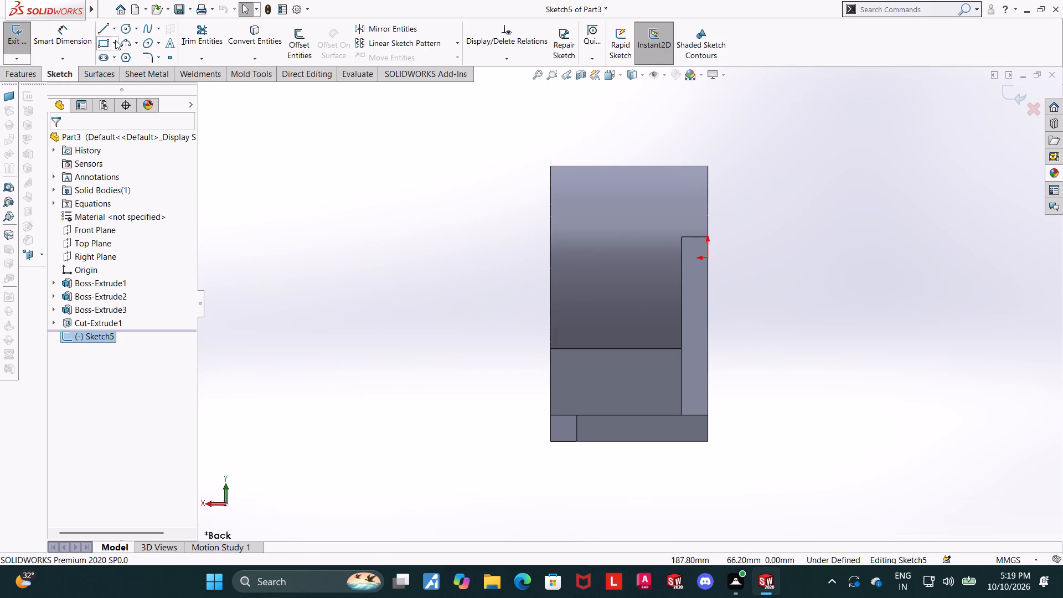
# Draw a horizontal line along the boss axis from the origin to the boss's front face.
pyautogui.click(115, 34)
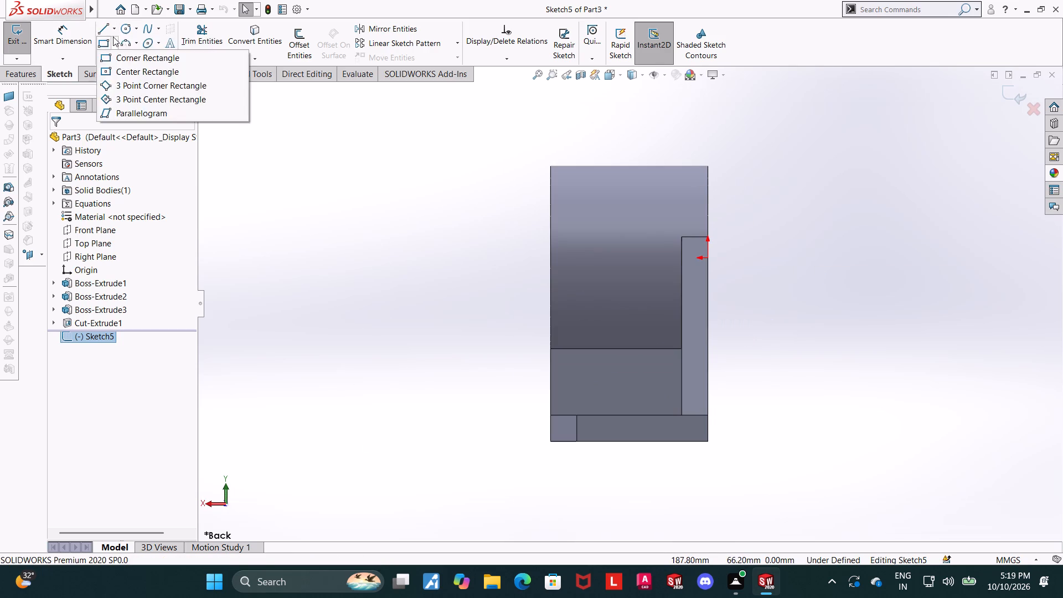
pyautogui.click(104, 30)
pyautogui.click(710, 261)
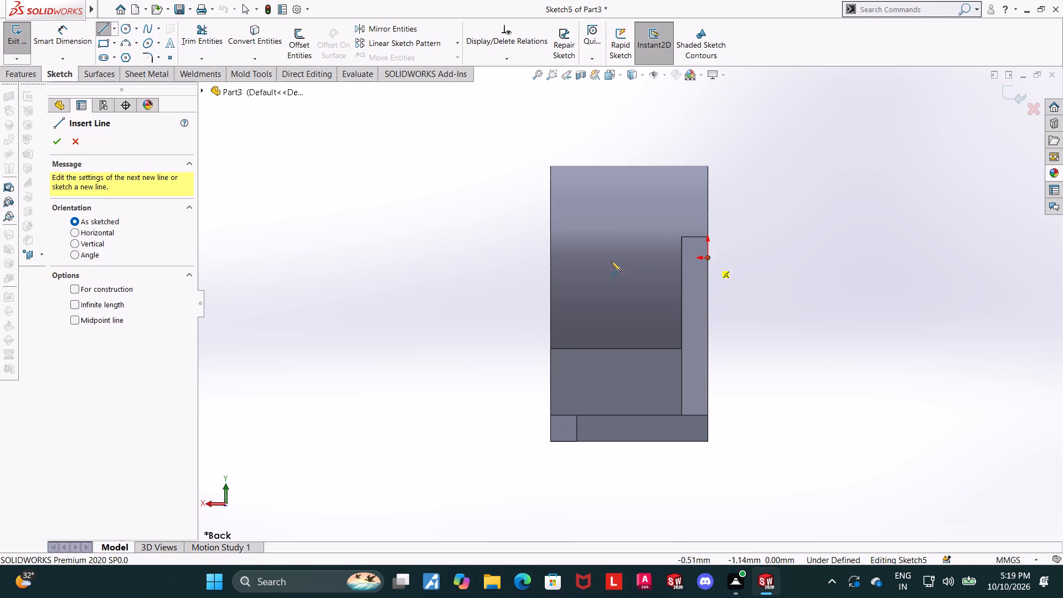
pyautogui.click(549, 257)
pyautogui.press('Escape')
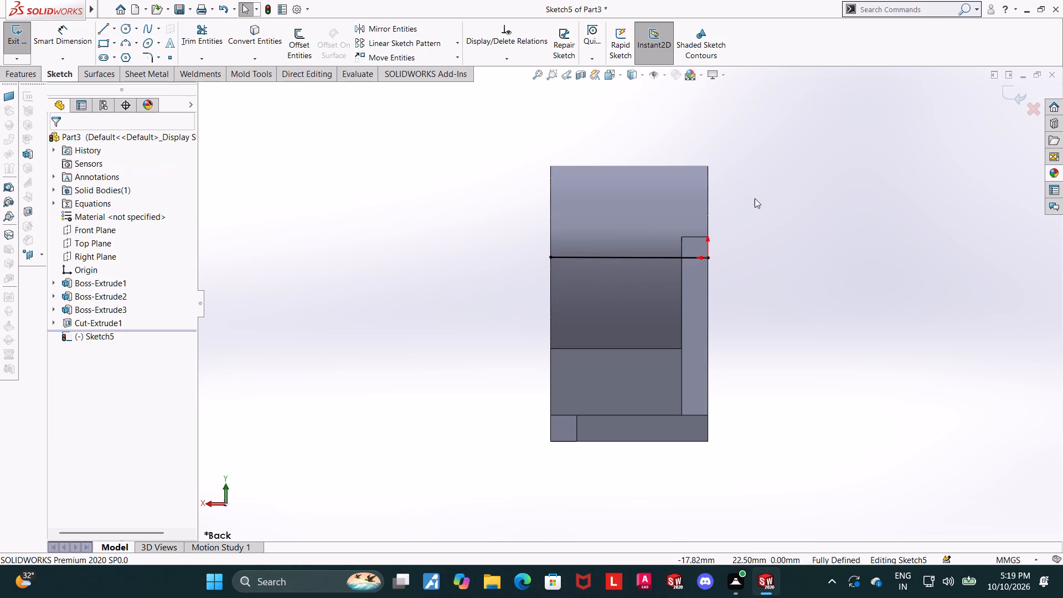
# Draw a closed three-step line profile above the axis line, from about 30 mm high at the boss's front face down to about 9 mm at the origin.
pyautogui.scroll(2, 755, 198)
pyautogui.scroll(-2, 577, 173)
pyautogui.click(99, 28)
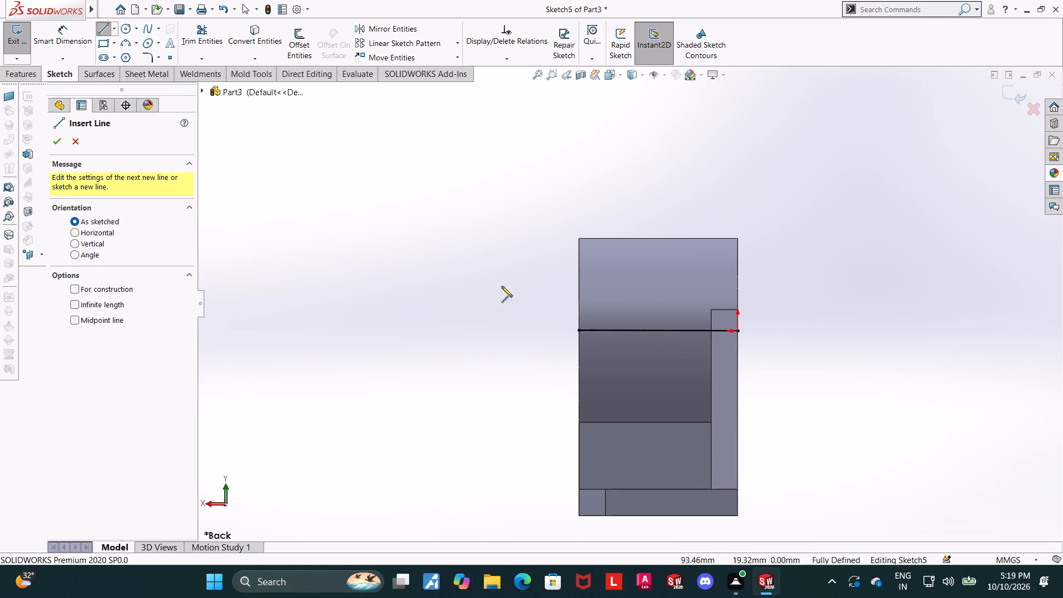
pyautogui.click(580, 328)
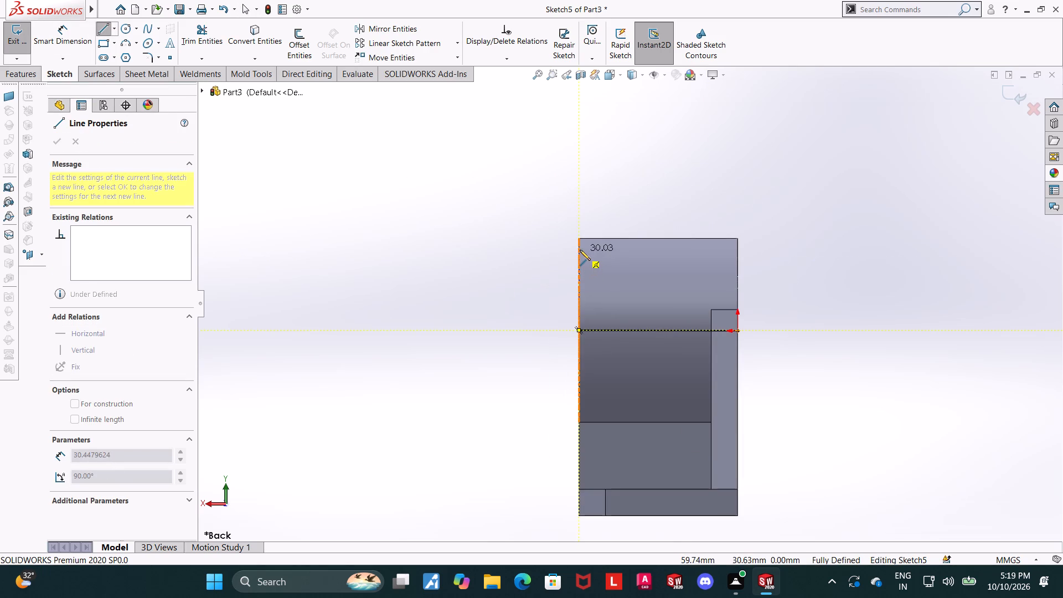
pyautogui.click(581, 252)
pyautogui.click(613, 255)
pyautogui.click(611, 280)
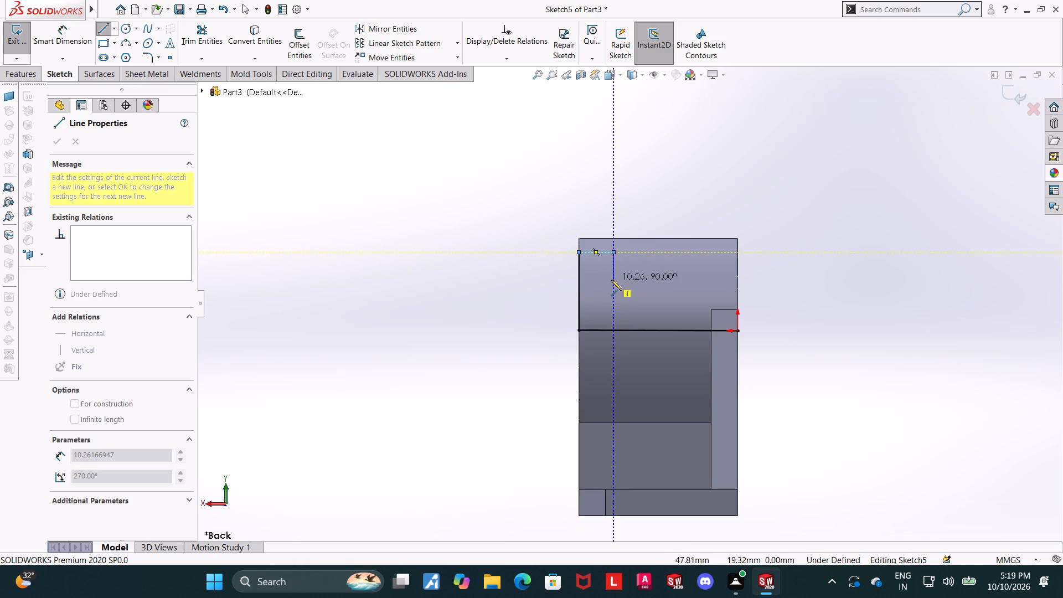
pyautogui.click(649, 279)
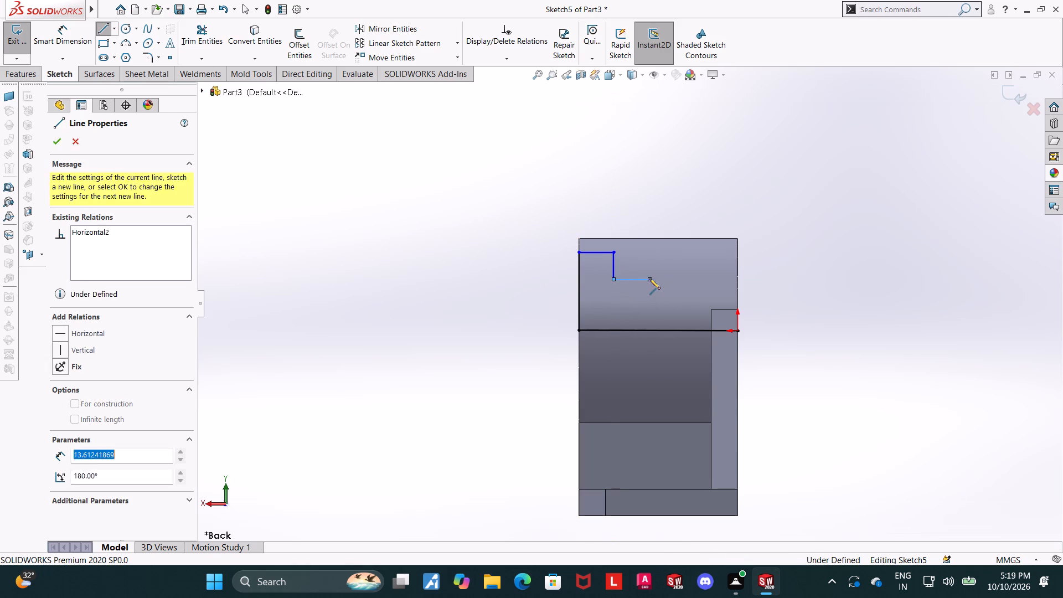
pyautogui.click(648, 306)
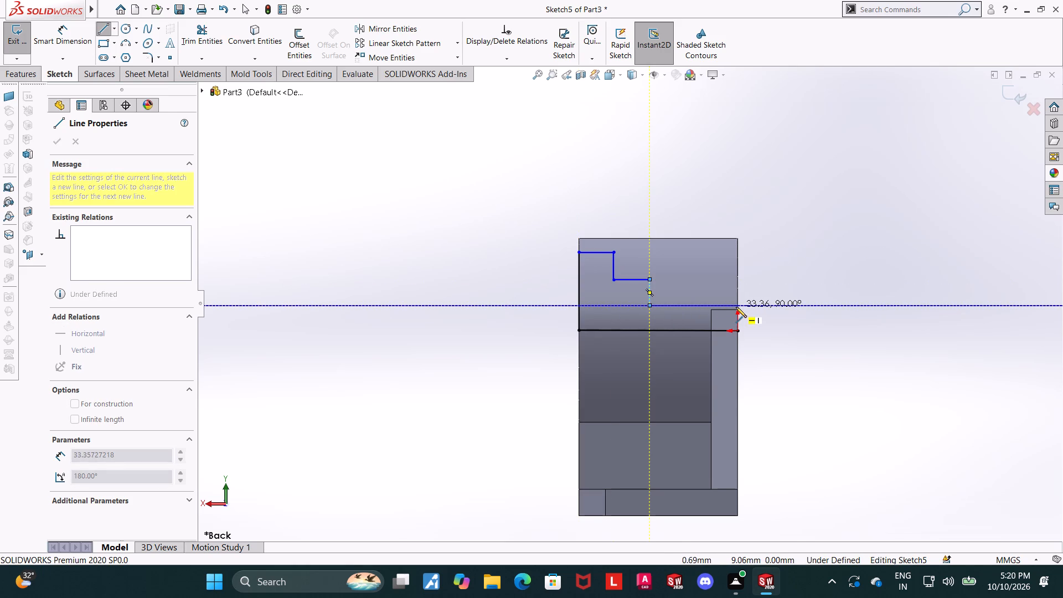
pyautogui.click(737, 307)
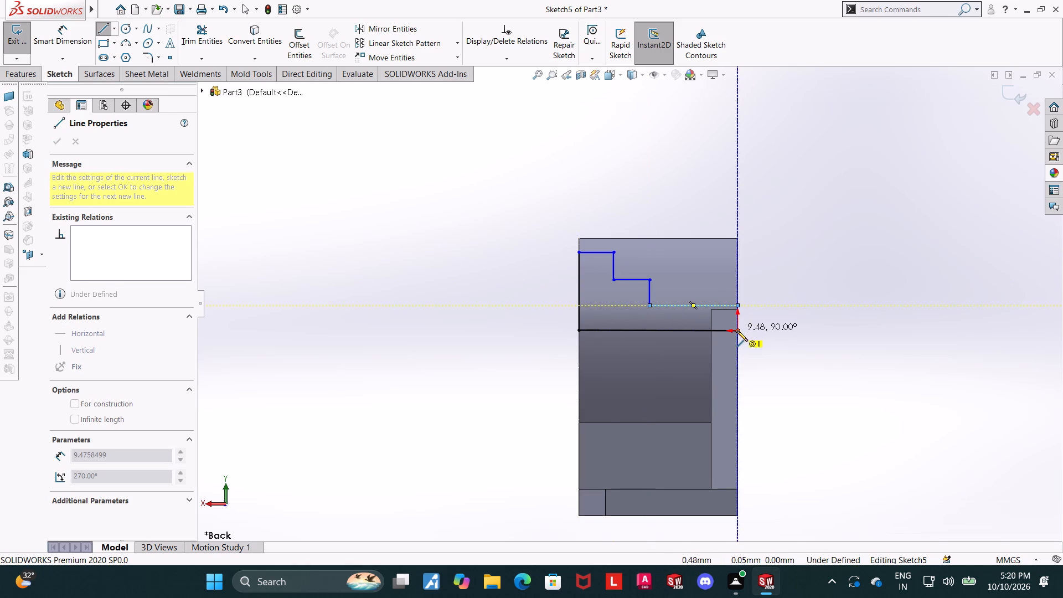
pyautogui.click(737, 331)
pyautogui.press('Escape')
pyautogui.press('Escape')
pyautogui.press('Escape')
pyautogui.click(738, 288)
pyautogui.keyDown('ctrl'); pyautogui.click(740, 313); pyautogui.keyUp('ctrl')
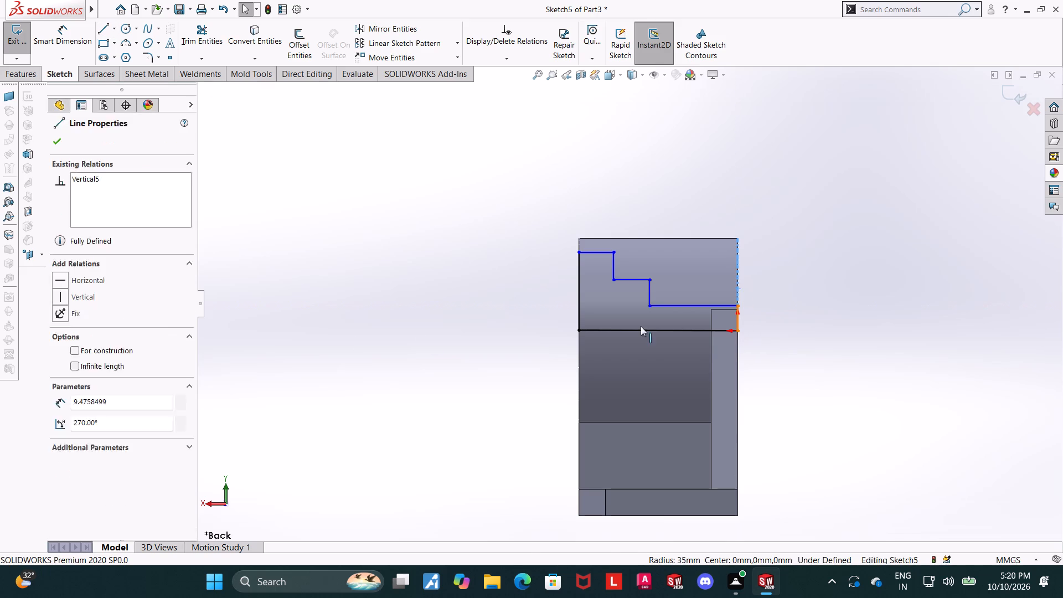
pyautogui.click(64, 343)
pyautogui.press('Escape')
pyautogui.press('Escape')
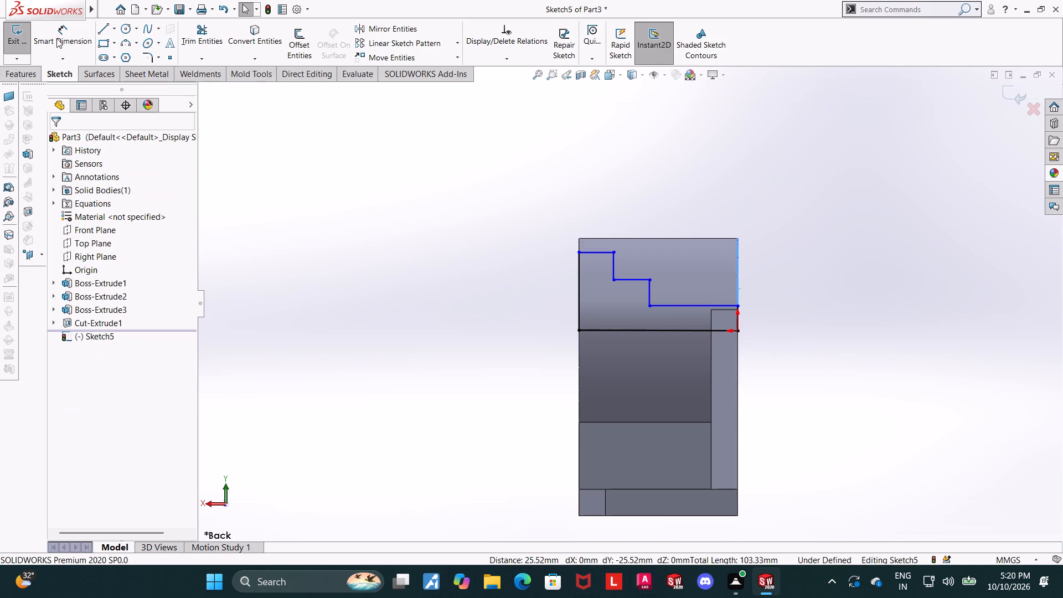
# Dimension the width of the tallest profile step from the boss's front face as 10 mm.
pyautogui.click(56, 37)
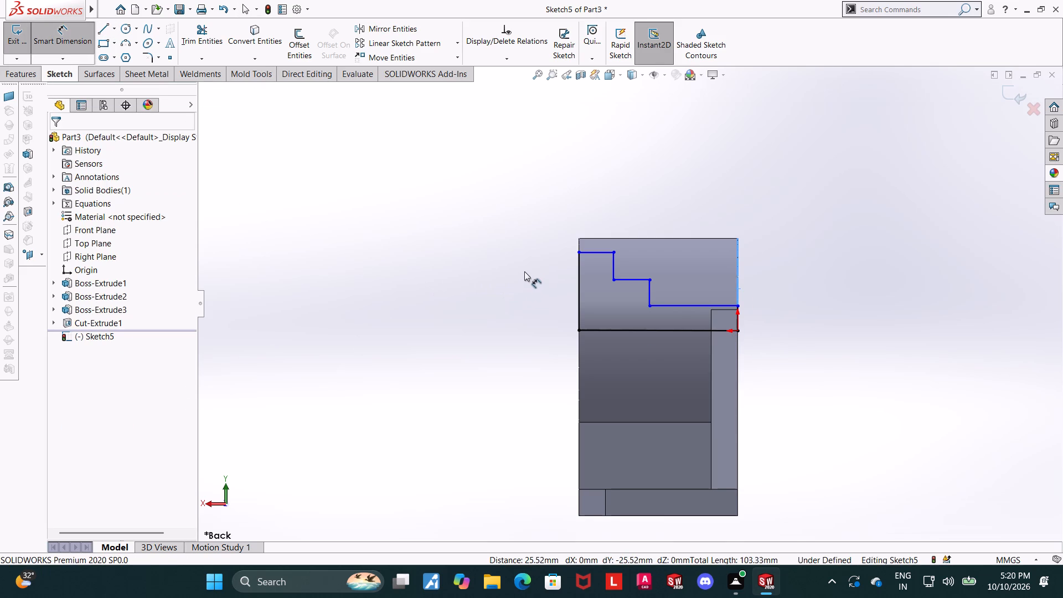
pyautogui.click(611, 270)
pyautogui.click(578, 266)
pyautogui.click(591, 193)
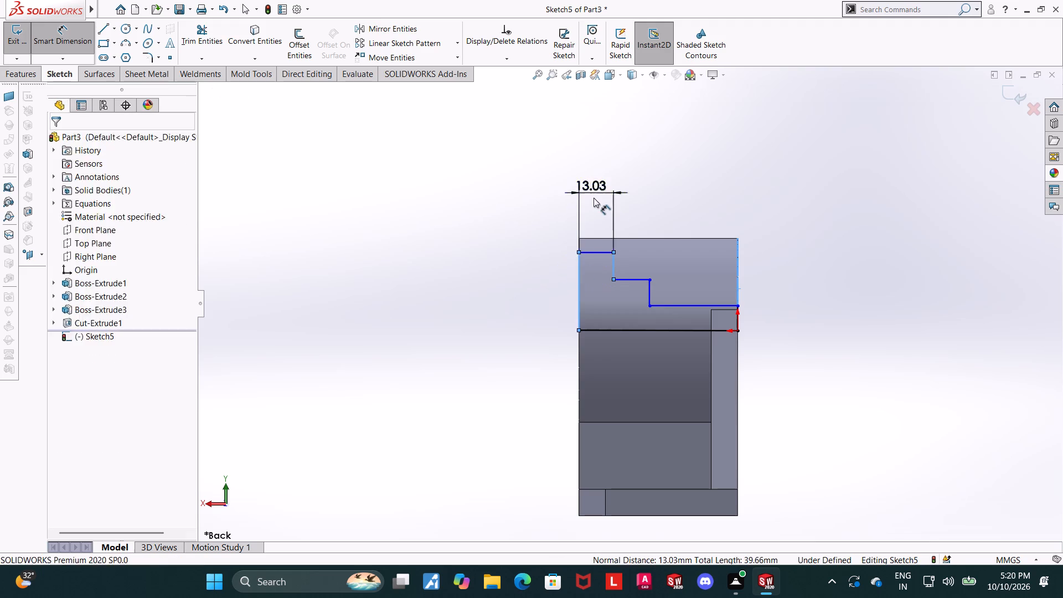
pyautogui.write('10')
pyautogui.press('Return')
pyautogui.press('Escape')
pyautogui.press('Escape')
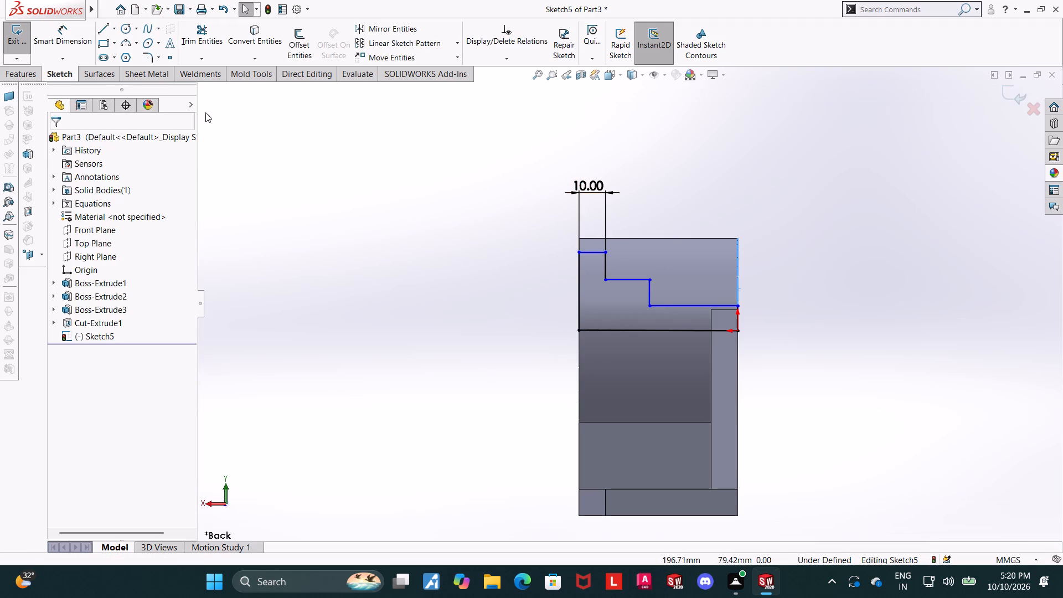
# Dimension the width of the middle profile step as 10 mm.
pyautogui.click(50, 38)
pyautogui.click(602, 264)
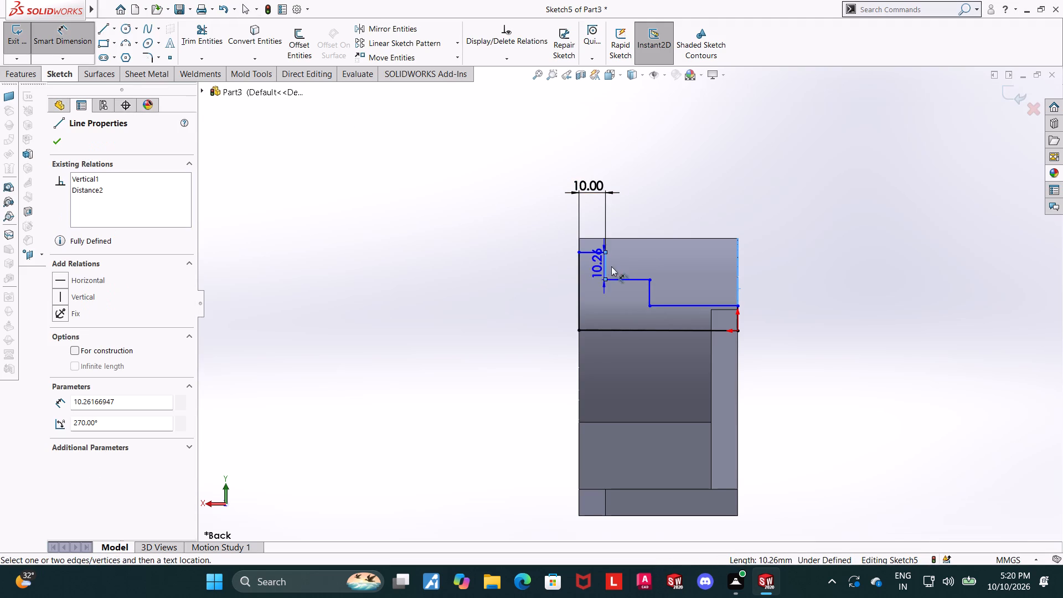
pyautogui.click(649, 291)
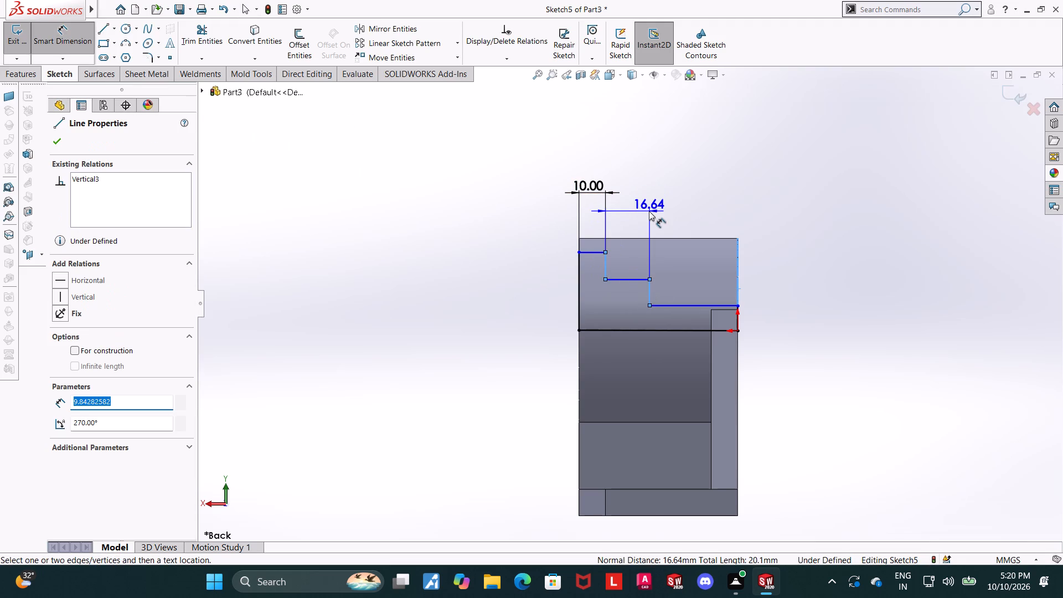
pyautogui.click(649, 211)
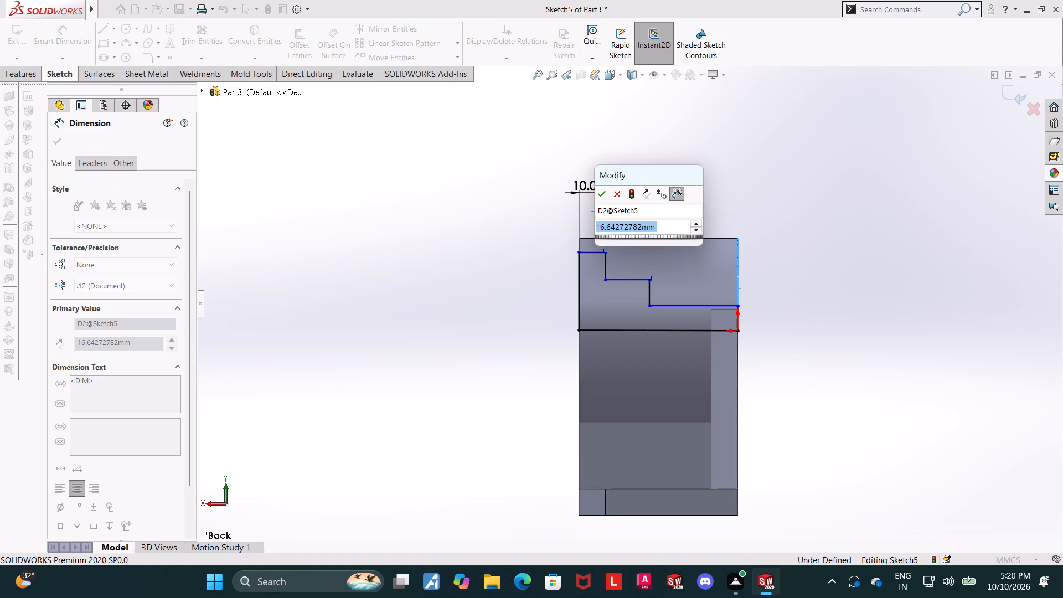
pyautogui.write('10')
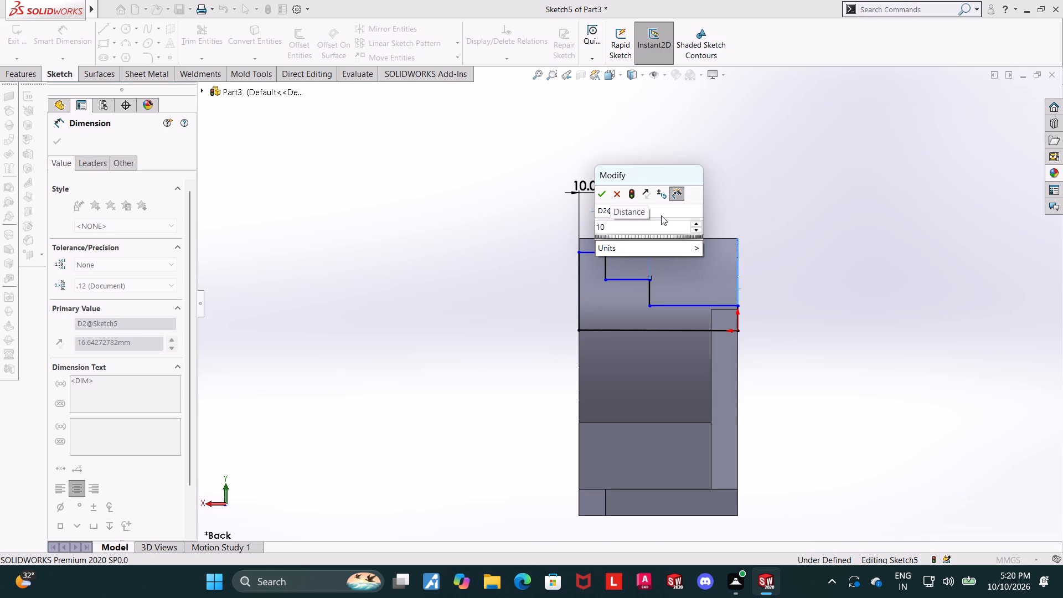
pyautogui.press('Return')
pyautogui.press('Escape')
pyautogui.press('Escape')
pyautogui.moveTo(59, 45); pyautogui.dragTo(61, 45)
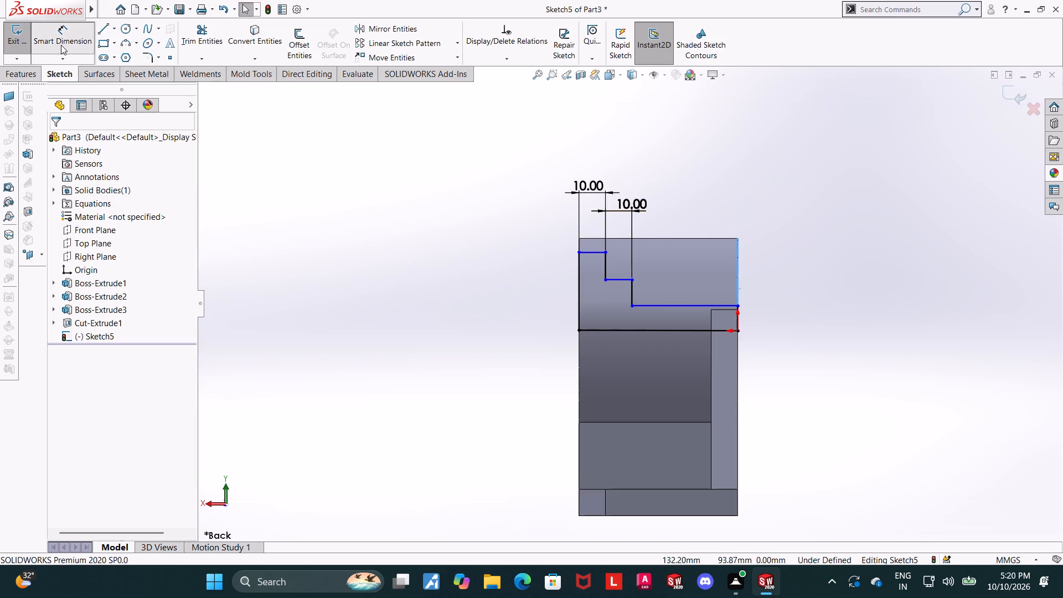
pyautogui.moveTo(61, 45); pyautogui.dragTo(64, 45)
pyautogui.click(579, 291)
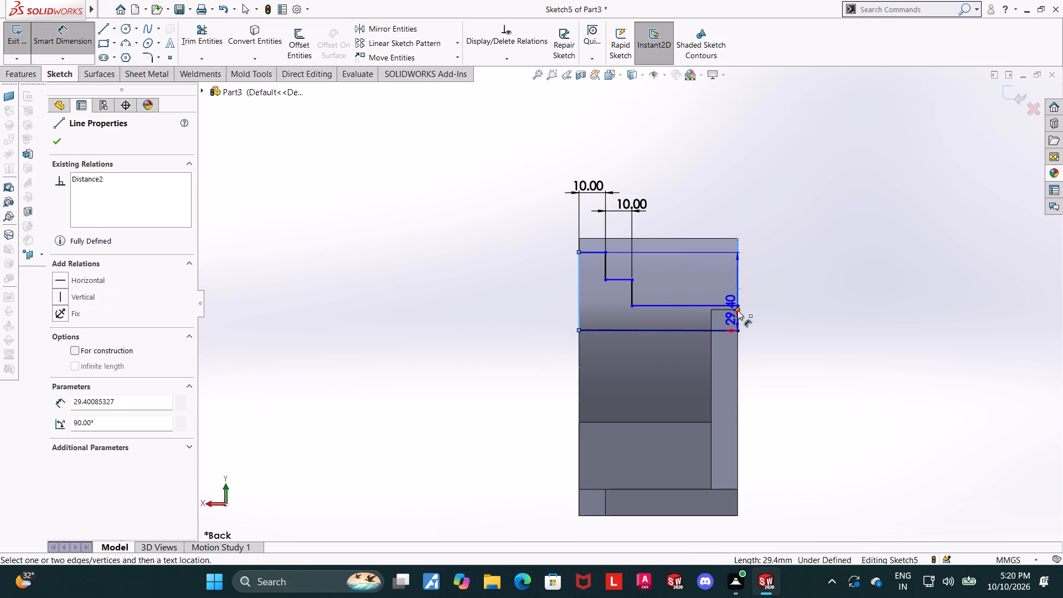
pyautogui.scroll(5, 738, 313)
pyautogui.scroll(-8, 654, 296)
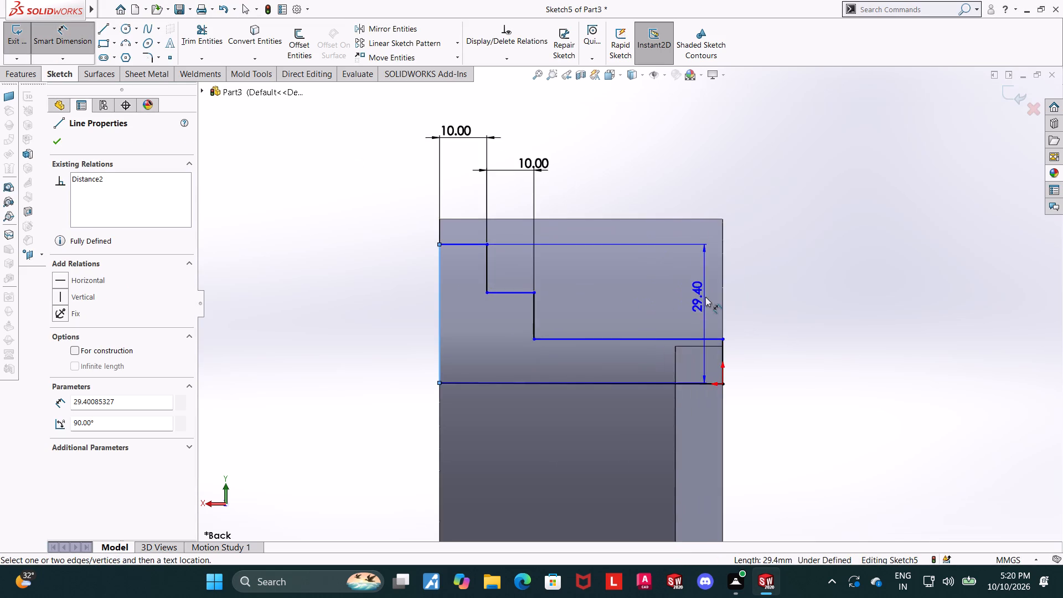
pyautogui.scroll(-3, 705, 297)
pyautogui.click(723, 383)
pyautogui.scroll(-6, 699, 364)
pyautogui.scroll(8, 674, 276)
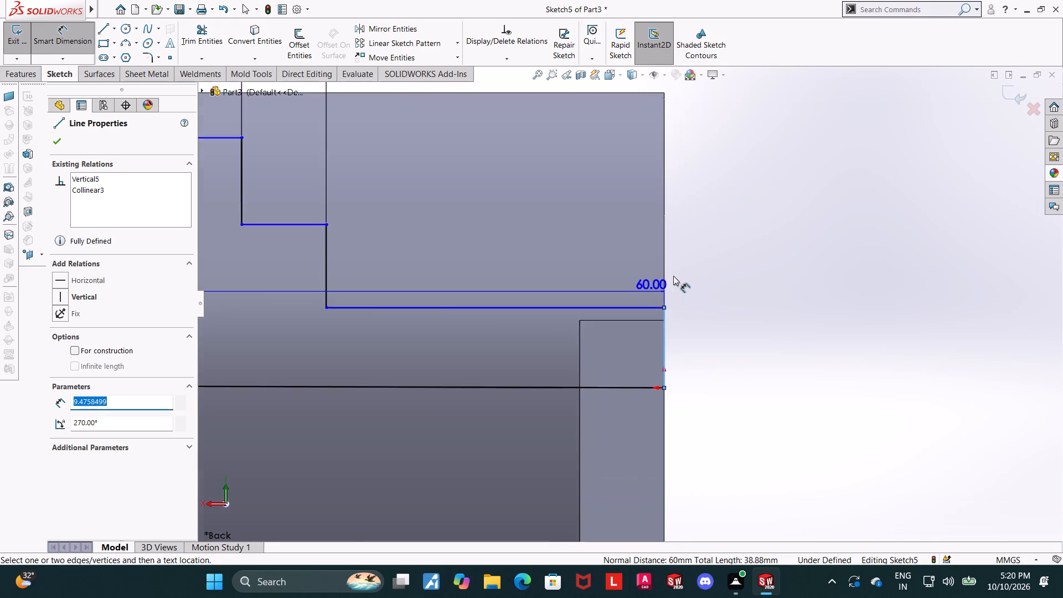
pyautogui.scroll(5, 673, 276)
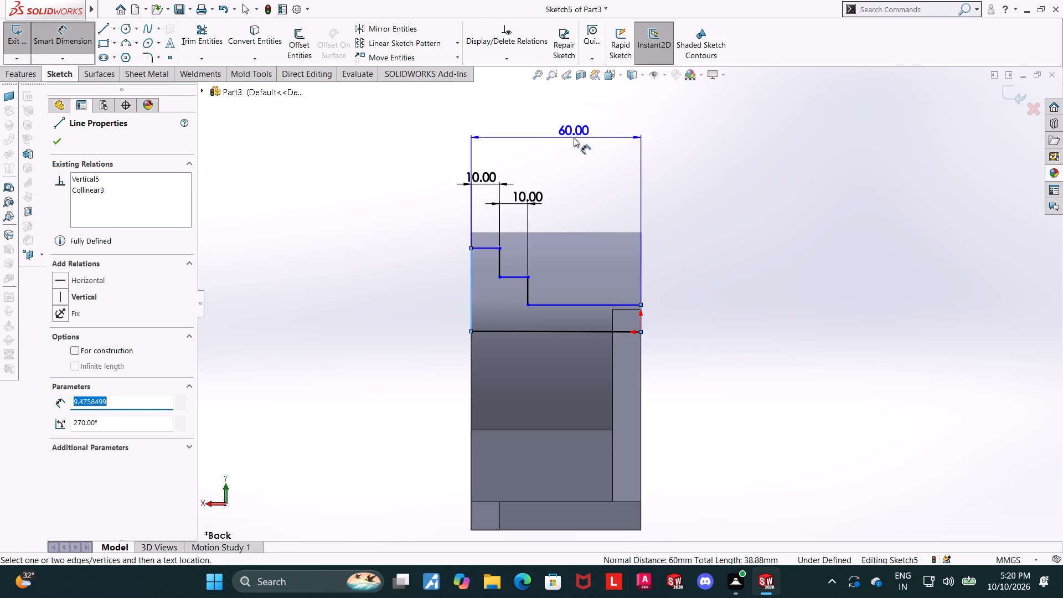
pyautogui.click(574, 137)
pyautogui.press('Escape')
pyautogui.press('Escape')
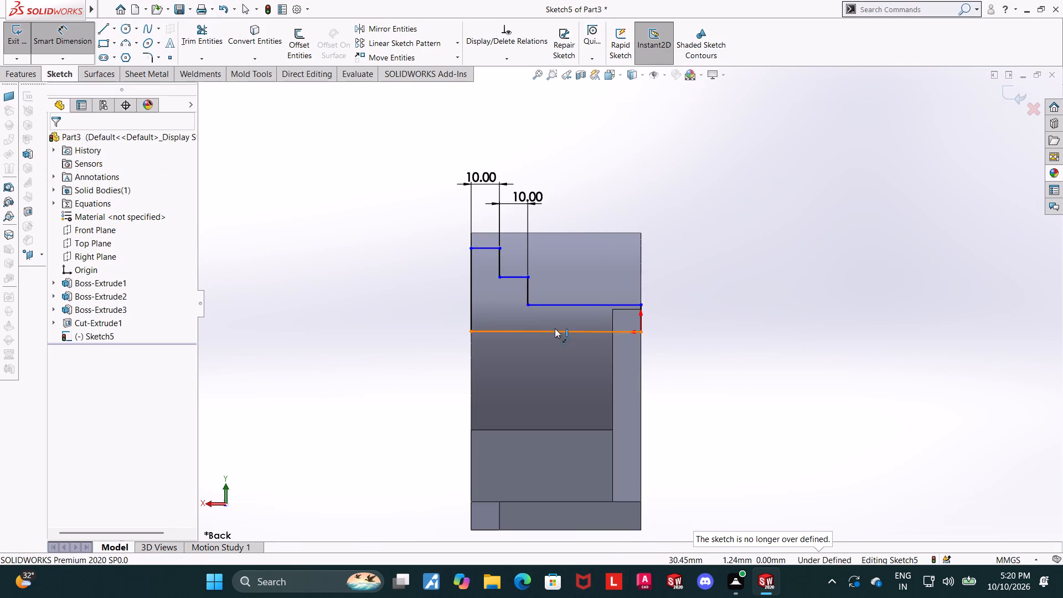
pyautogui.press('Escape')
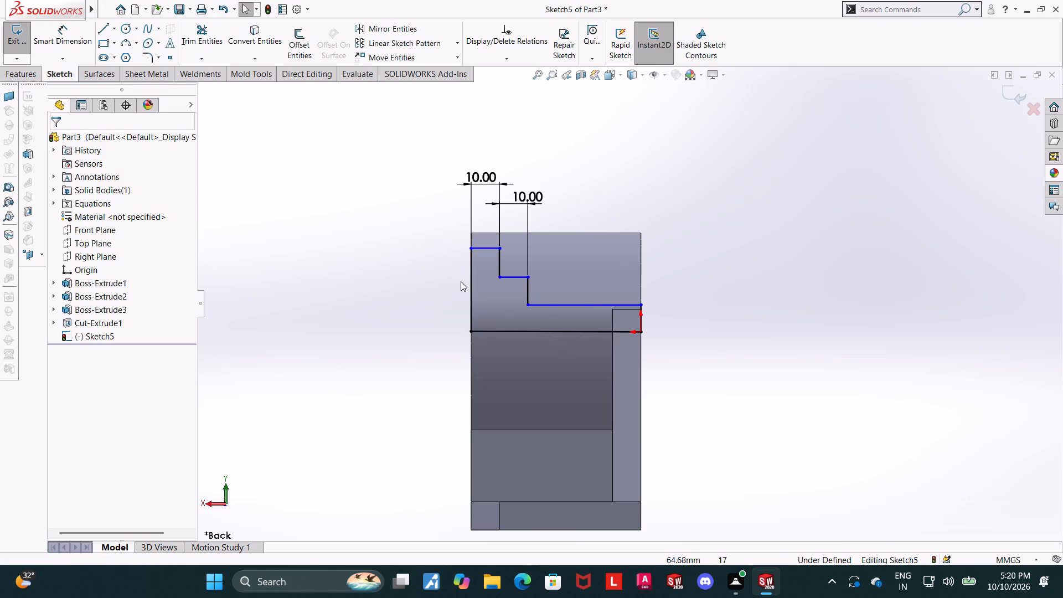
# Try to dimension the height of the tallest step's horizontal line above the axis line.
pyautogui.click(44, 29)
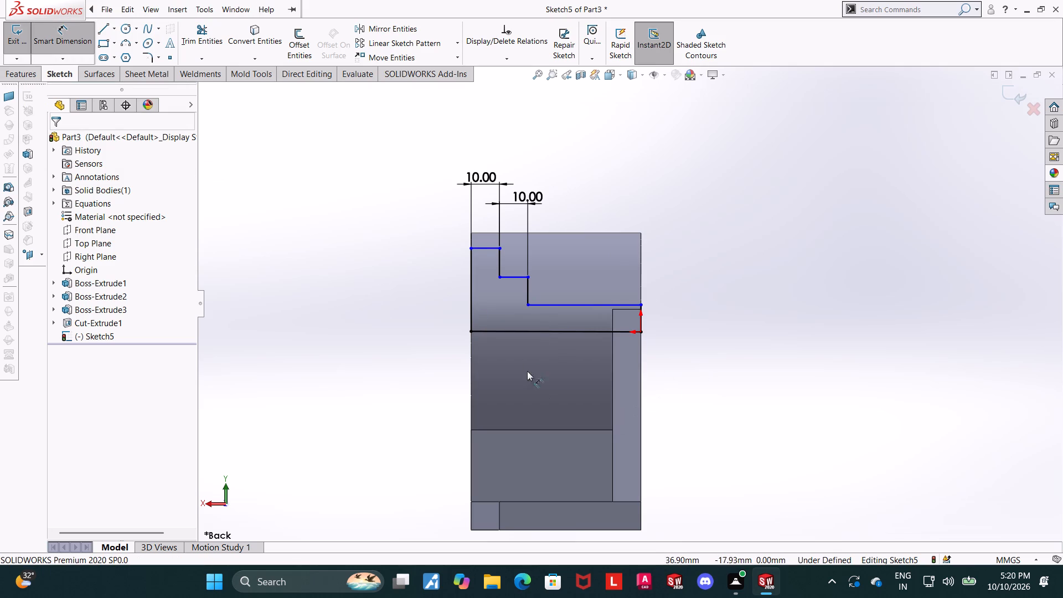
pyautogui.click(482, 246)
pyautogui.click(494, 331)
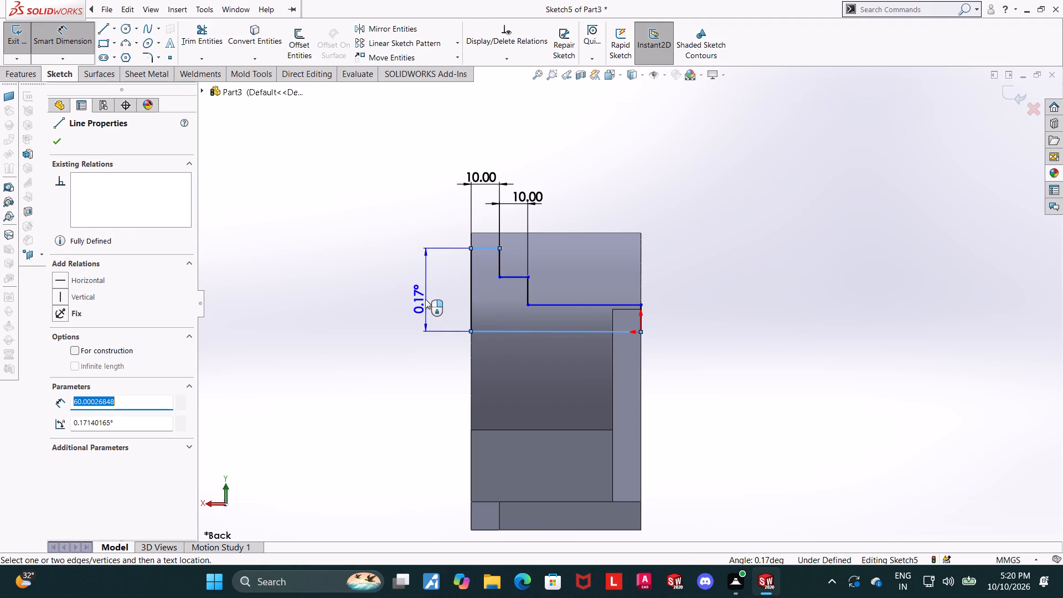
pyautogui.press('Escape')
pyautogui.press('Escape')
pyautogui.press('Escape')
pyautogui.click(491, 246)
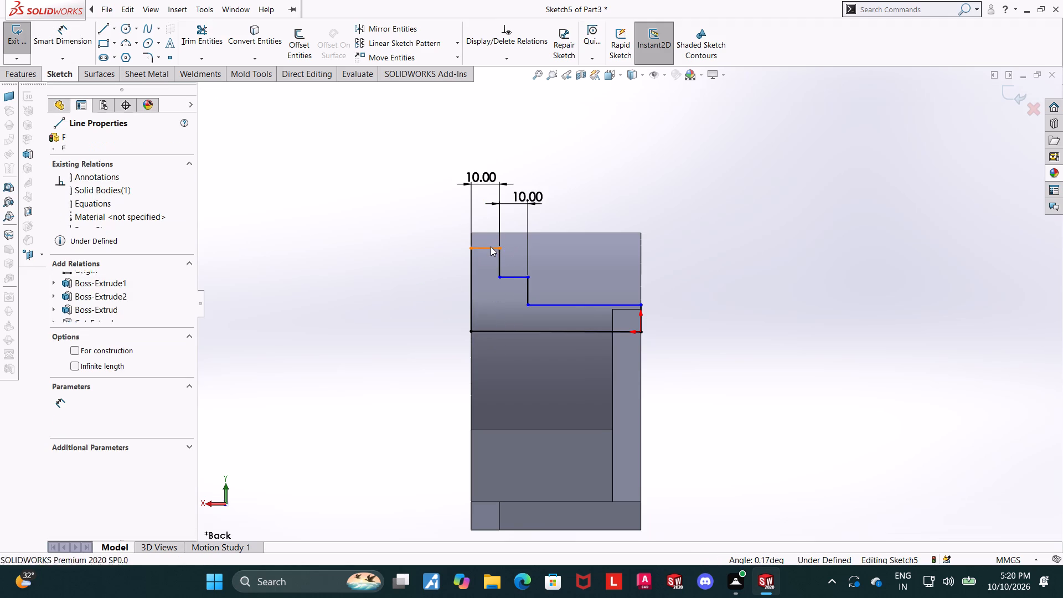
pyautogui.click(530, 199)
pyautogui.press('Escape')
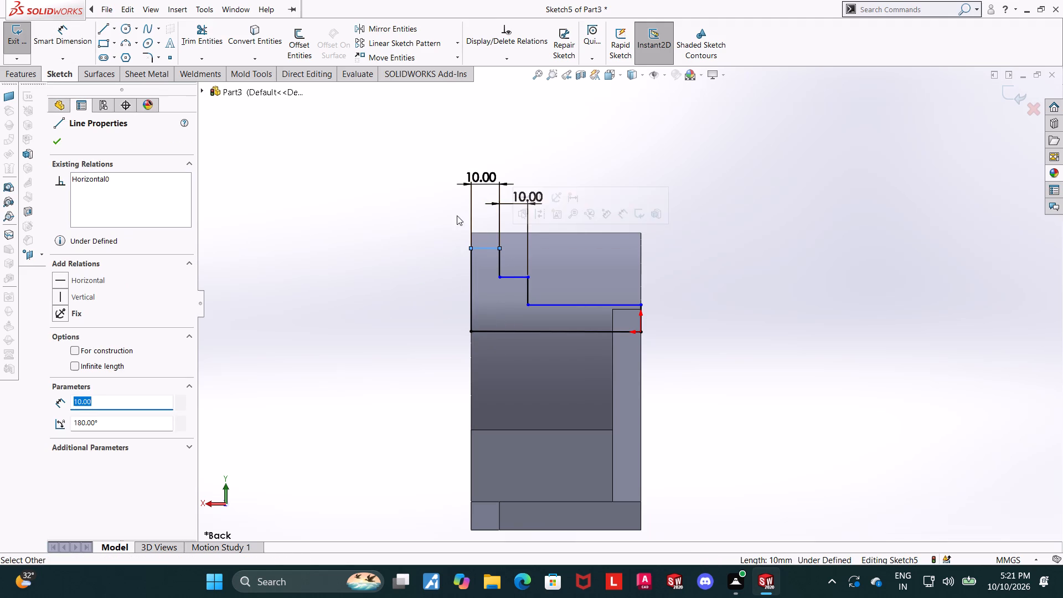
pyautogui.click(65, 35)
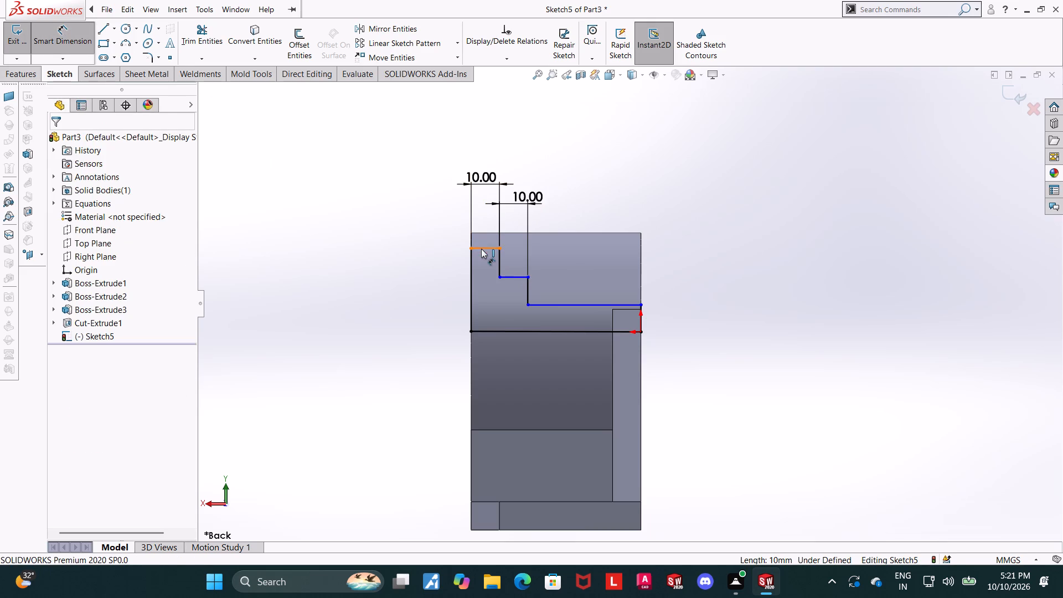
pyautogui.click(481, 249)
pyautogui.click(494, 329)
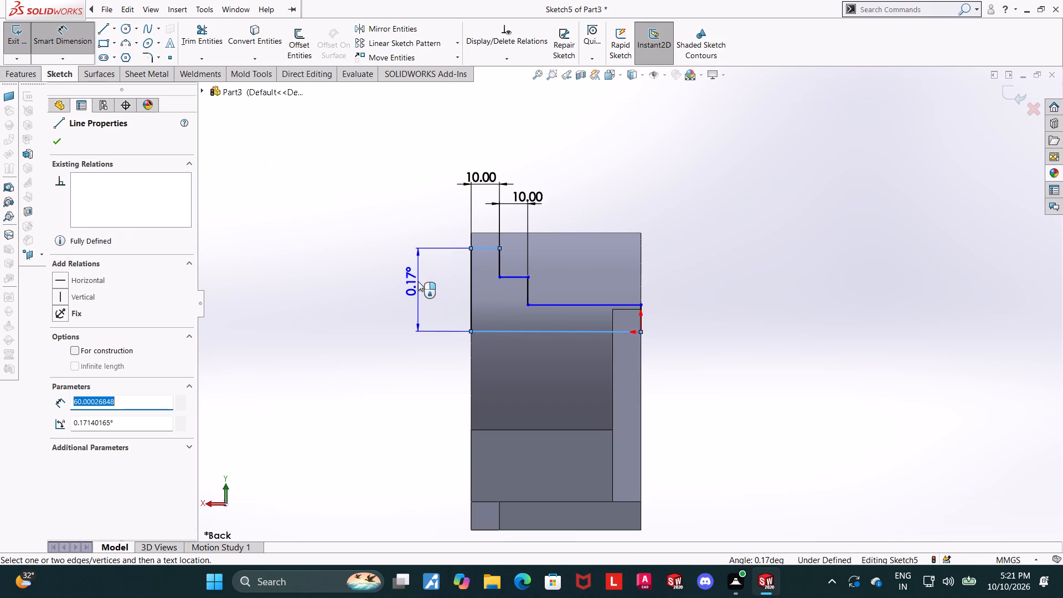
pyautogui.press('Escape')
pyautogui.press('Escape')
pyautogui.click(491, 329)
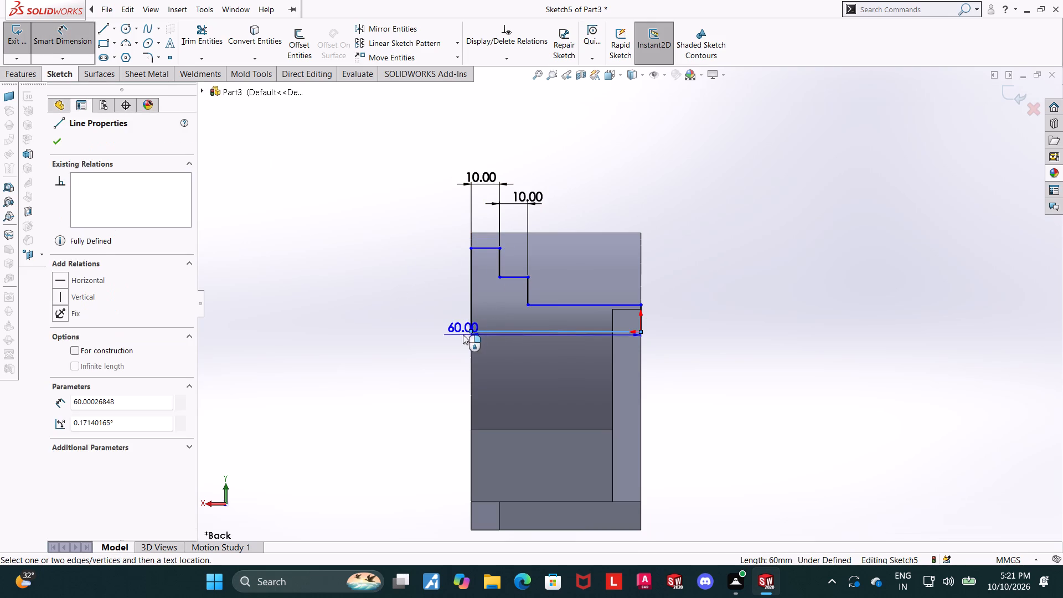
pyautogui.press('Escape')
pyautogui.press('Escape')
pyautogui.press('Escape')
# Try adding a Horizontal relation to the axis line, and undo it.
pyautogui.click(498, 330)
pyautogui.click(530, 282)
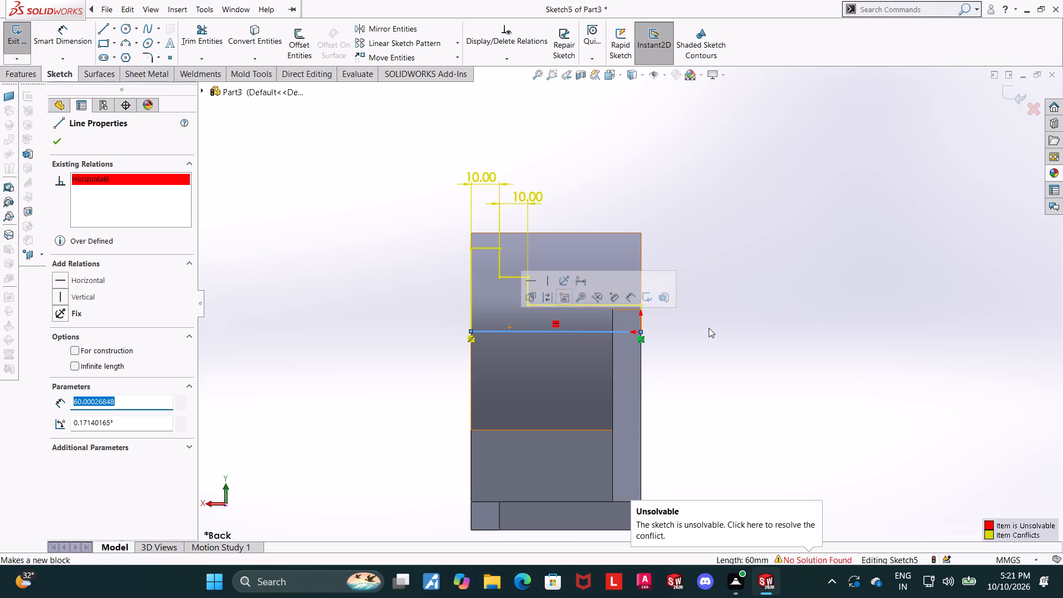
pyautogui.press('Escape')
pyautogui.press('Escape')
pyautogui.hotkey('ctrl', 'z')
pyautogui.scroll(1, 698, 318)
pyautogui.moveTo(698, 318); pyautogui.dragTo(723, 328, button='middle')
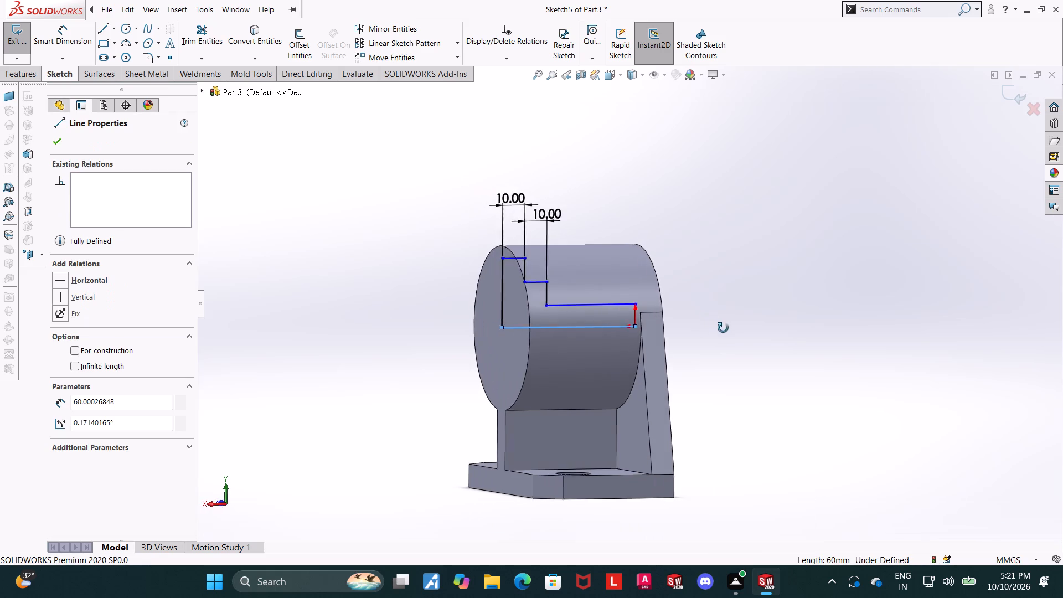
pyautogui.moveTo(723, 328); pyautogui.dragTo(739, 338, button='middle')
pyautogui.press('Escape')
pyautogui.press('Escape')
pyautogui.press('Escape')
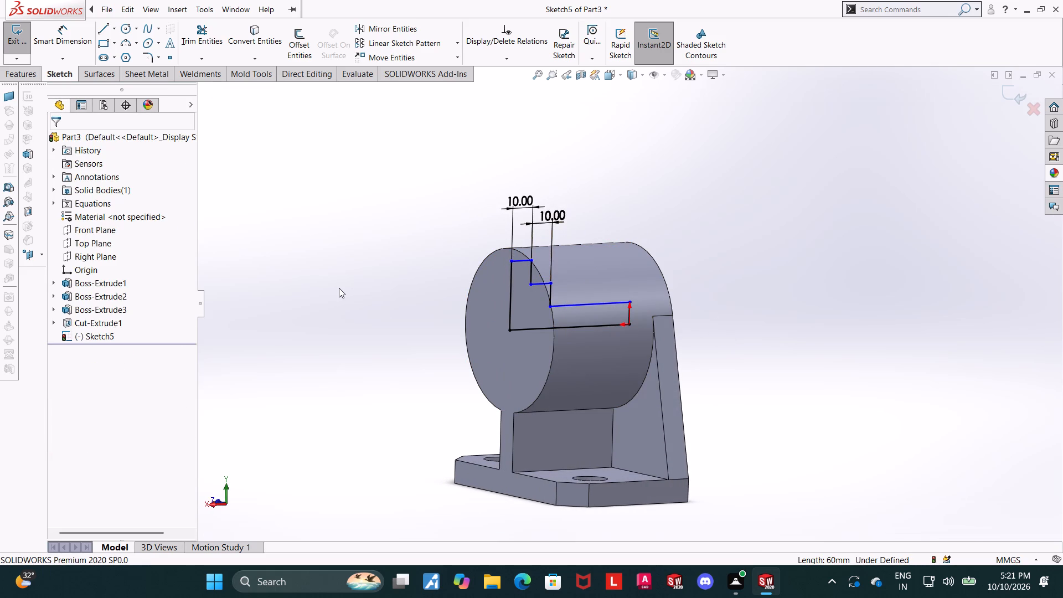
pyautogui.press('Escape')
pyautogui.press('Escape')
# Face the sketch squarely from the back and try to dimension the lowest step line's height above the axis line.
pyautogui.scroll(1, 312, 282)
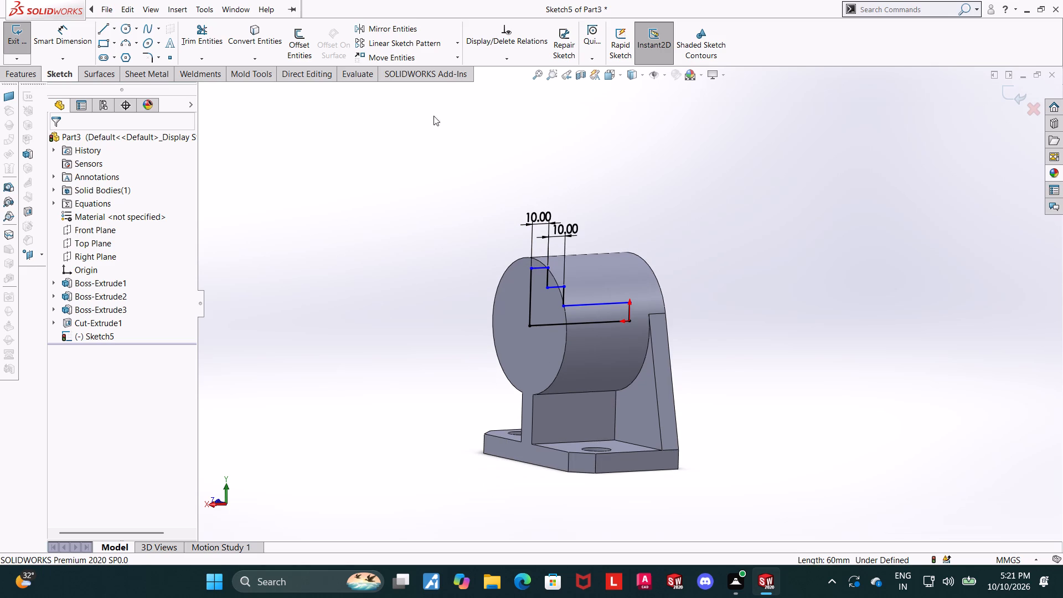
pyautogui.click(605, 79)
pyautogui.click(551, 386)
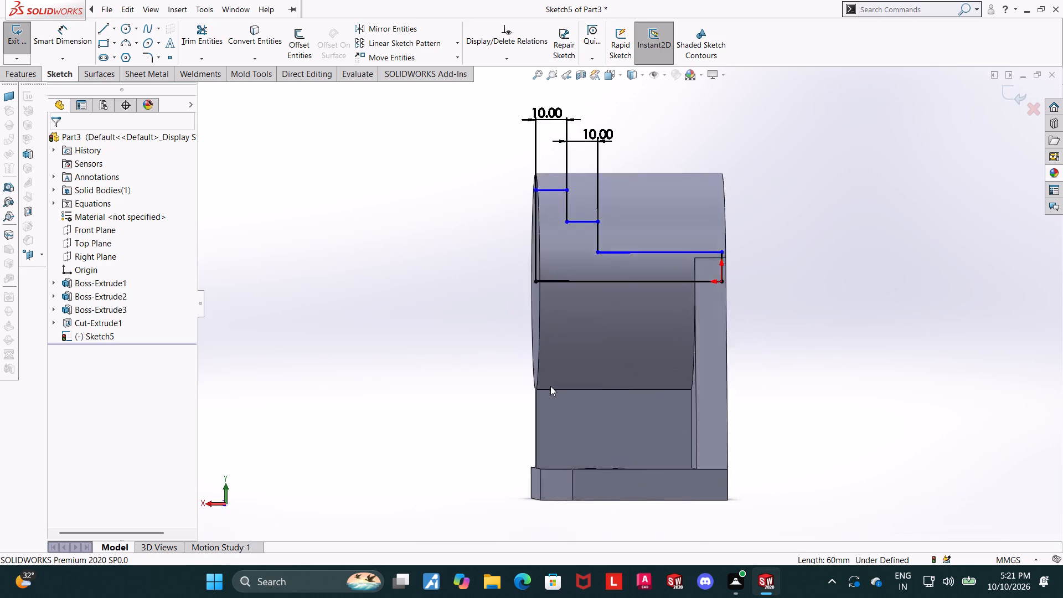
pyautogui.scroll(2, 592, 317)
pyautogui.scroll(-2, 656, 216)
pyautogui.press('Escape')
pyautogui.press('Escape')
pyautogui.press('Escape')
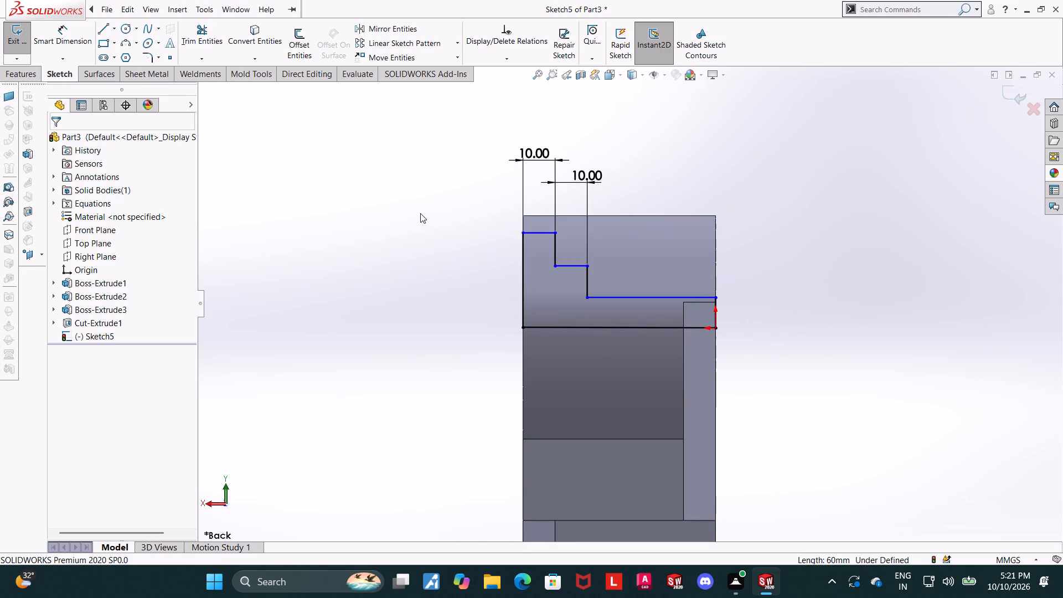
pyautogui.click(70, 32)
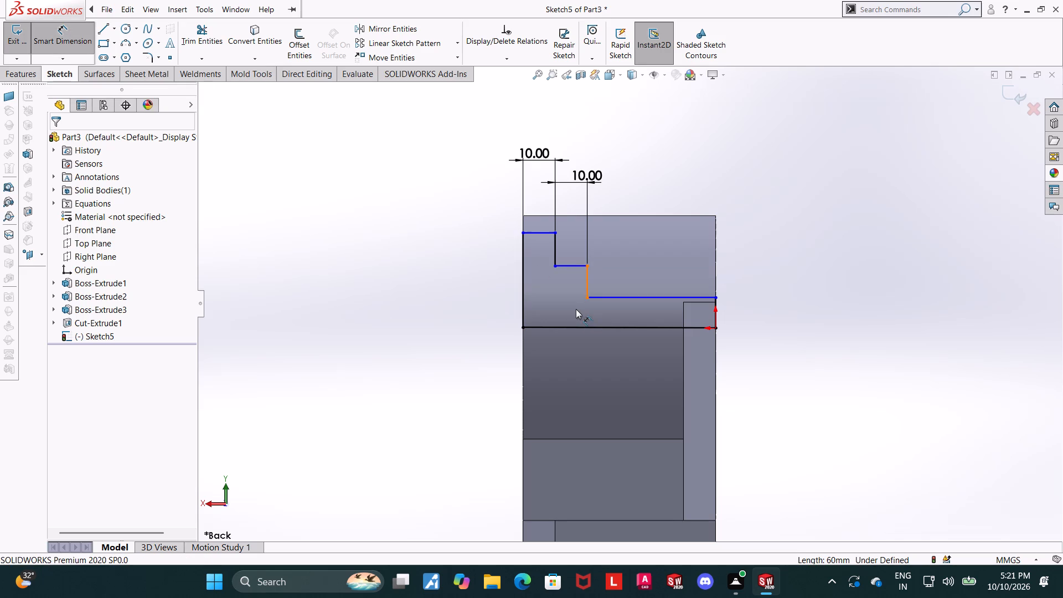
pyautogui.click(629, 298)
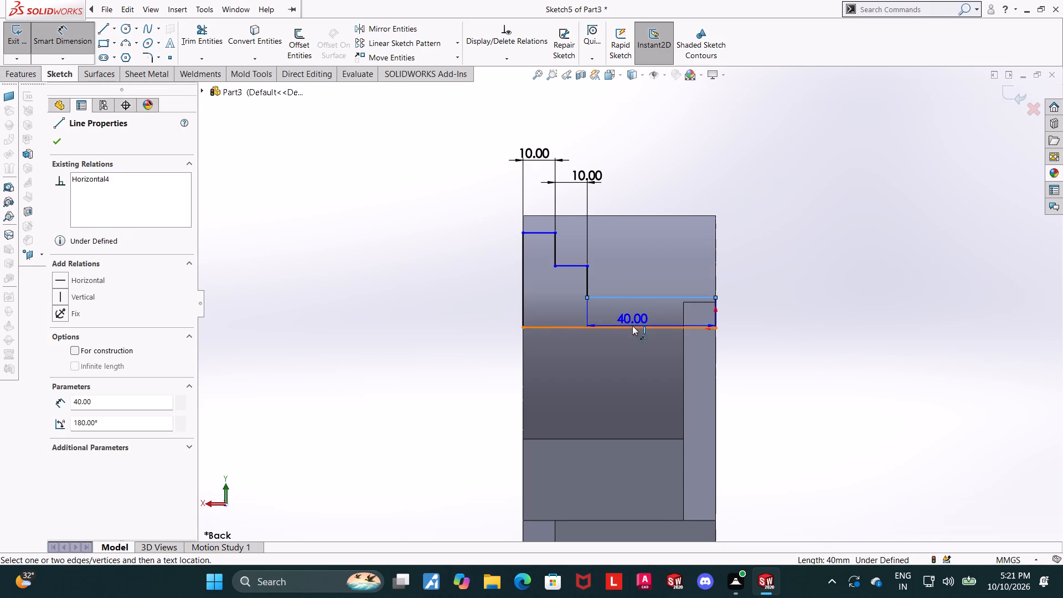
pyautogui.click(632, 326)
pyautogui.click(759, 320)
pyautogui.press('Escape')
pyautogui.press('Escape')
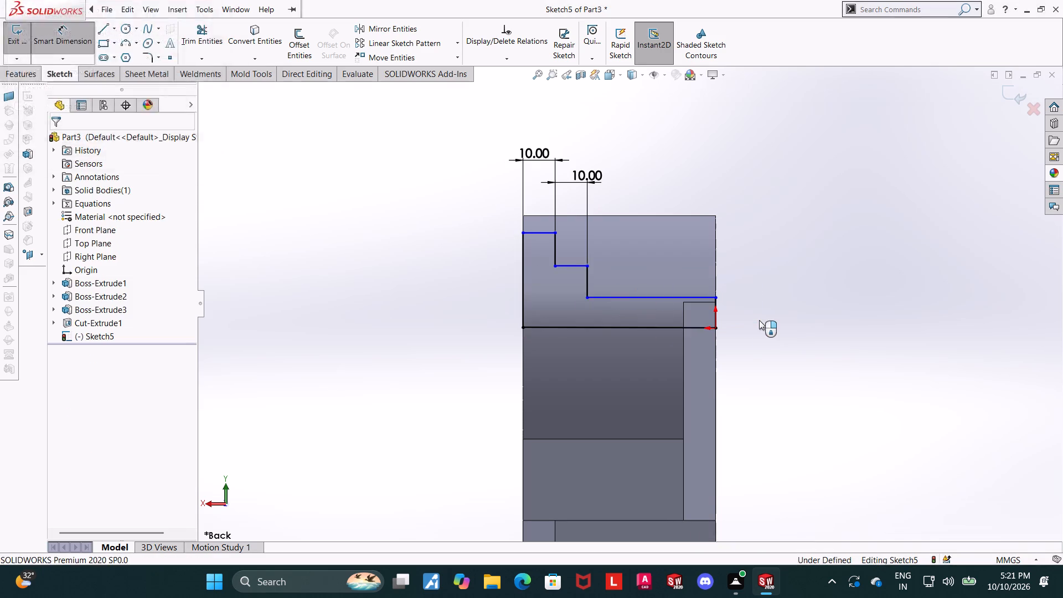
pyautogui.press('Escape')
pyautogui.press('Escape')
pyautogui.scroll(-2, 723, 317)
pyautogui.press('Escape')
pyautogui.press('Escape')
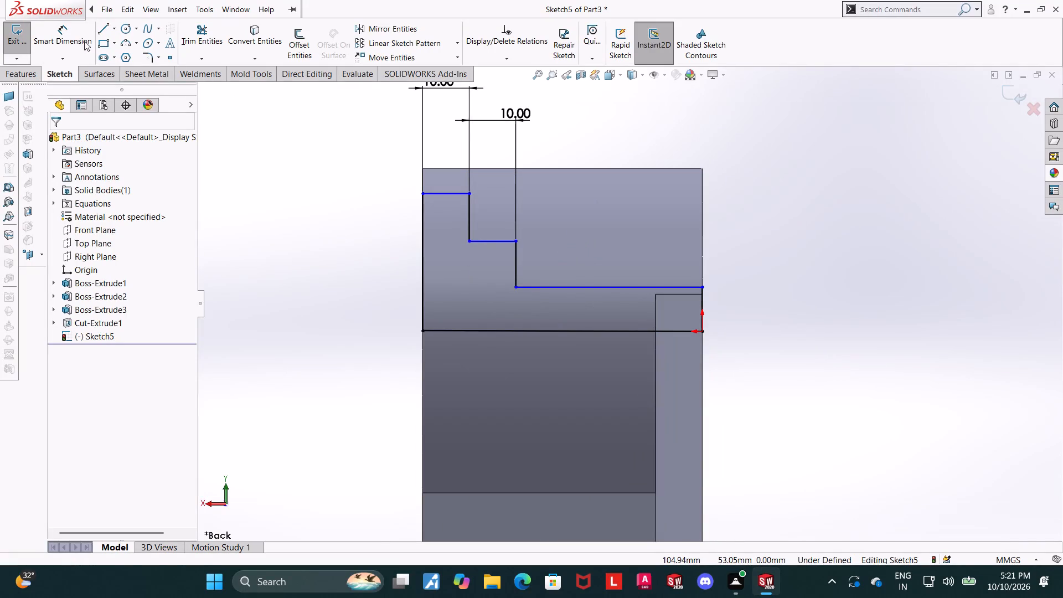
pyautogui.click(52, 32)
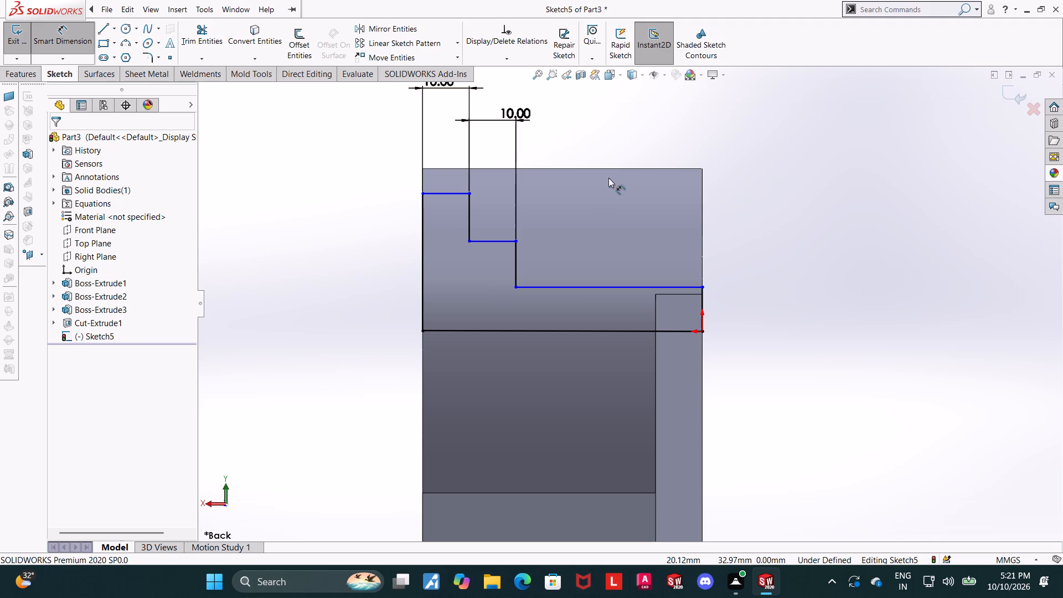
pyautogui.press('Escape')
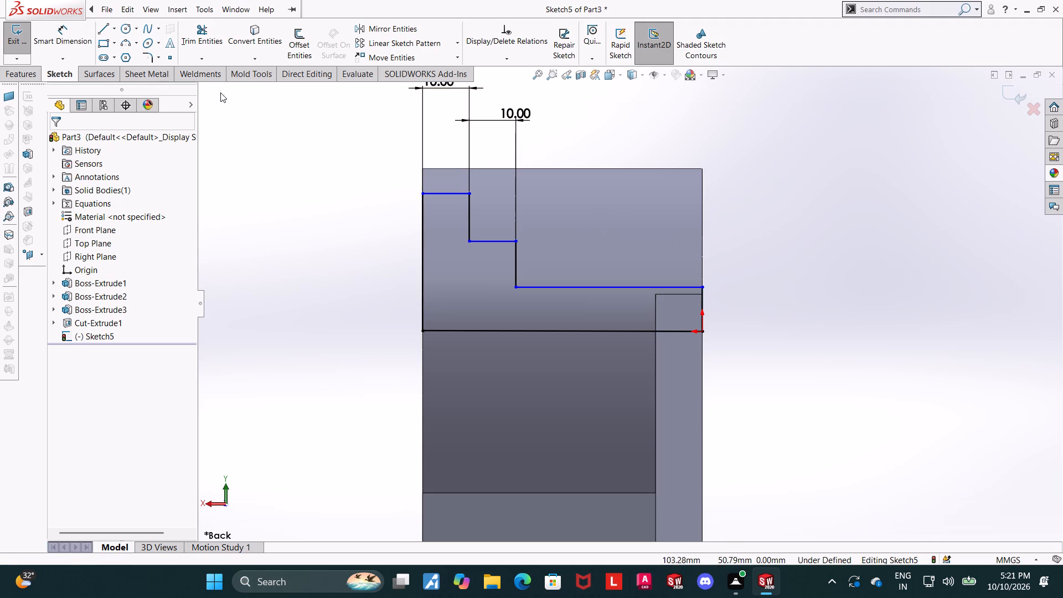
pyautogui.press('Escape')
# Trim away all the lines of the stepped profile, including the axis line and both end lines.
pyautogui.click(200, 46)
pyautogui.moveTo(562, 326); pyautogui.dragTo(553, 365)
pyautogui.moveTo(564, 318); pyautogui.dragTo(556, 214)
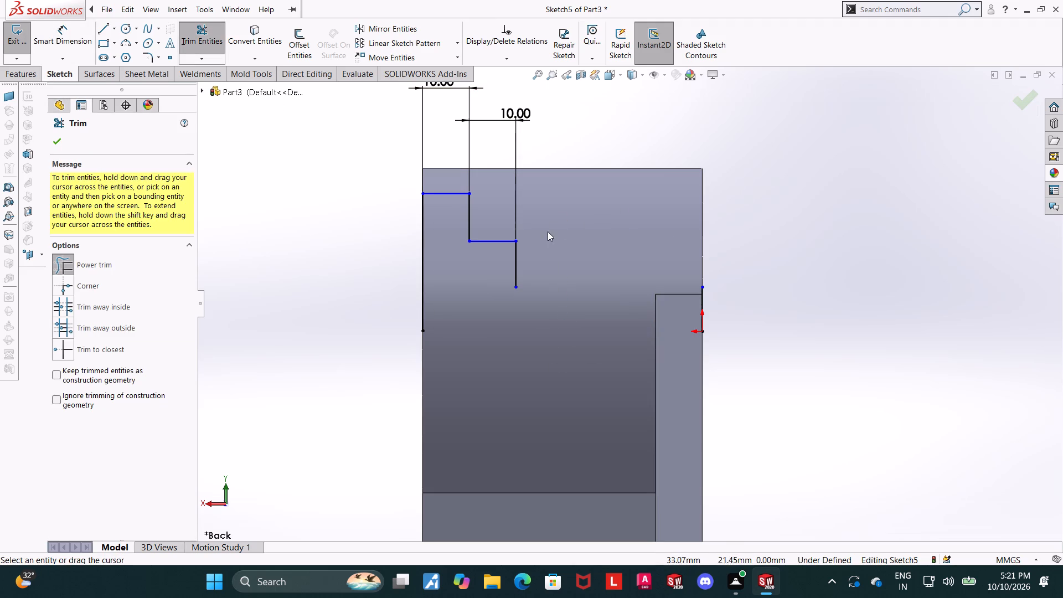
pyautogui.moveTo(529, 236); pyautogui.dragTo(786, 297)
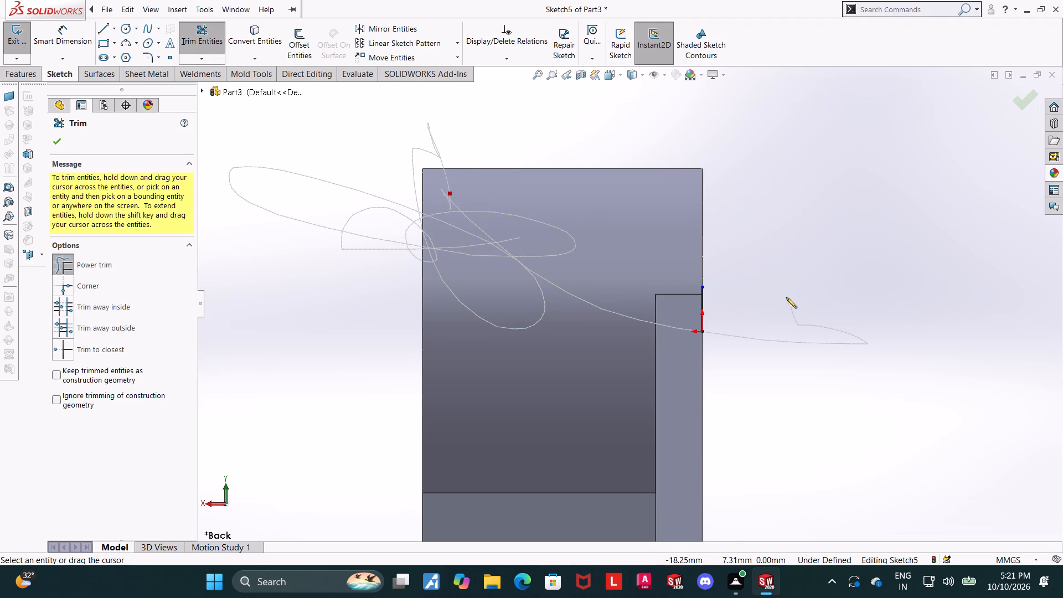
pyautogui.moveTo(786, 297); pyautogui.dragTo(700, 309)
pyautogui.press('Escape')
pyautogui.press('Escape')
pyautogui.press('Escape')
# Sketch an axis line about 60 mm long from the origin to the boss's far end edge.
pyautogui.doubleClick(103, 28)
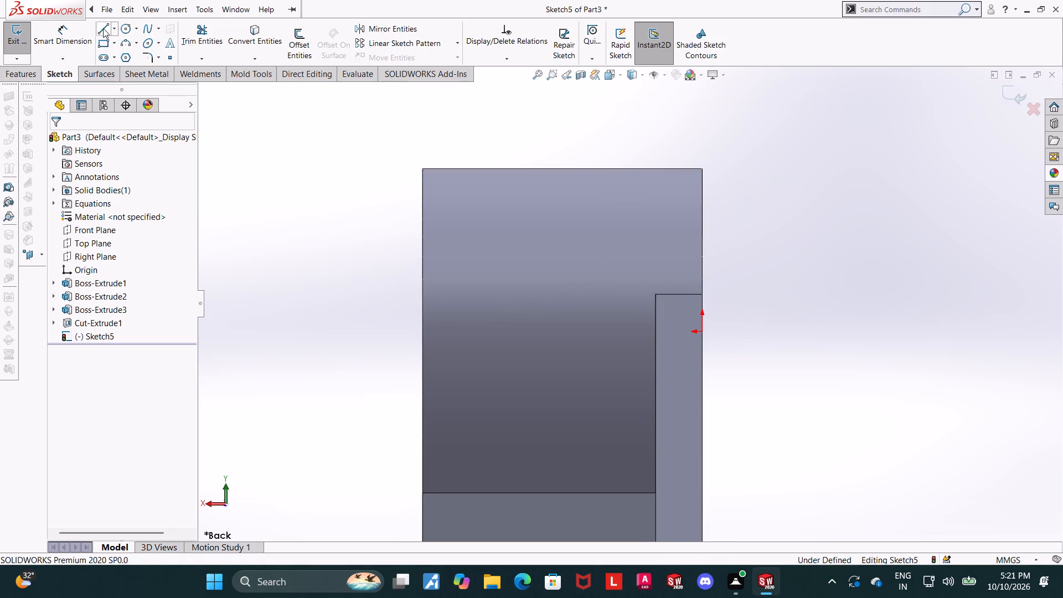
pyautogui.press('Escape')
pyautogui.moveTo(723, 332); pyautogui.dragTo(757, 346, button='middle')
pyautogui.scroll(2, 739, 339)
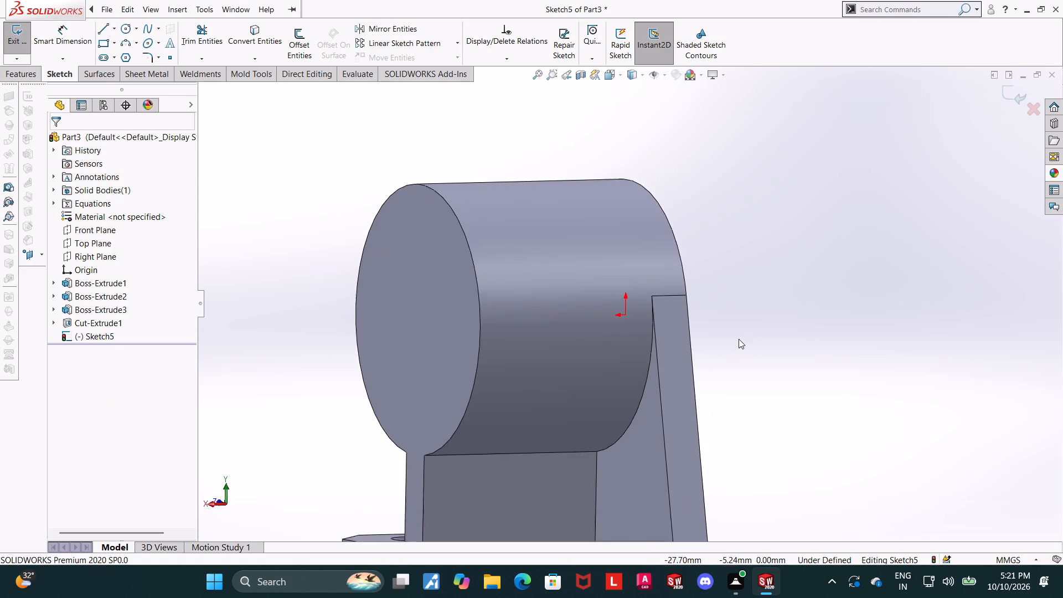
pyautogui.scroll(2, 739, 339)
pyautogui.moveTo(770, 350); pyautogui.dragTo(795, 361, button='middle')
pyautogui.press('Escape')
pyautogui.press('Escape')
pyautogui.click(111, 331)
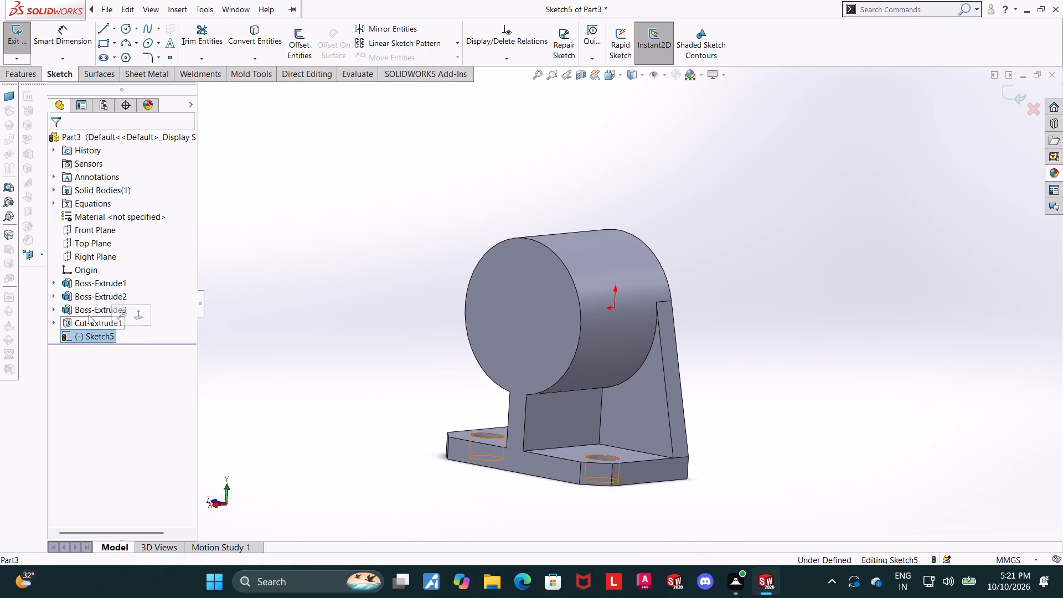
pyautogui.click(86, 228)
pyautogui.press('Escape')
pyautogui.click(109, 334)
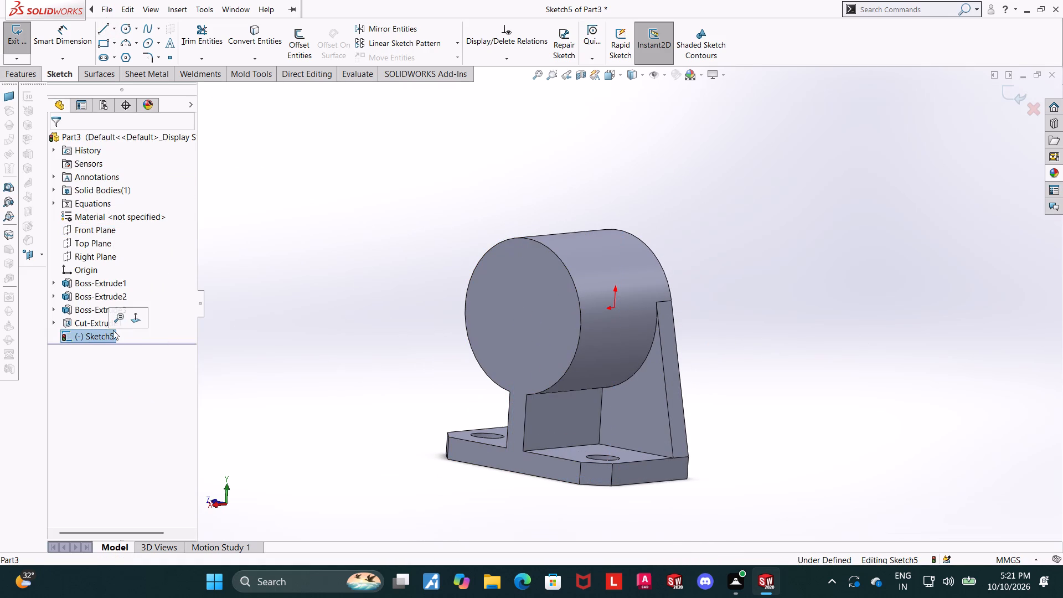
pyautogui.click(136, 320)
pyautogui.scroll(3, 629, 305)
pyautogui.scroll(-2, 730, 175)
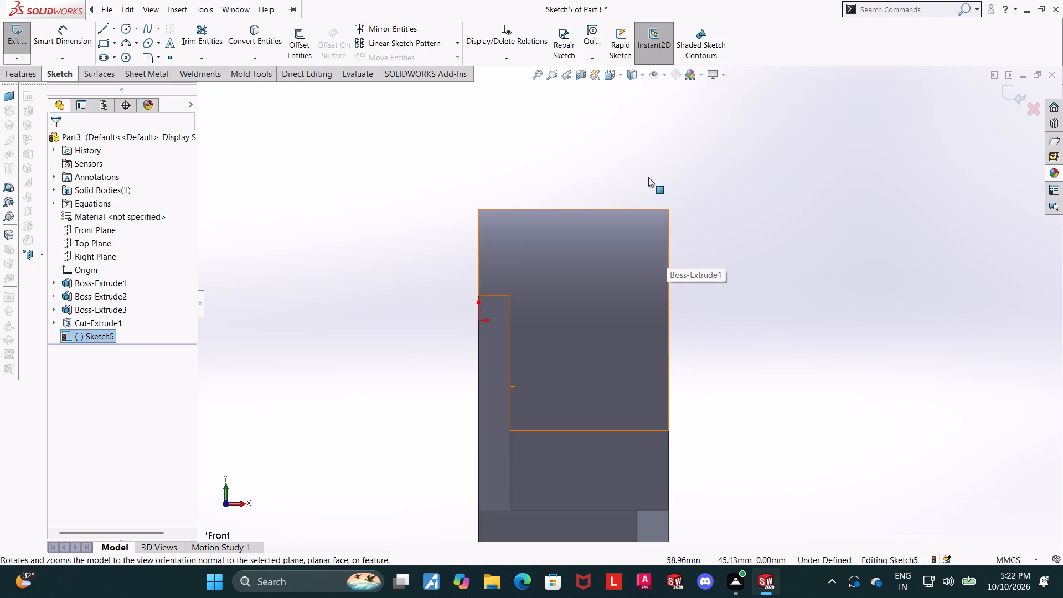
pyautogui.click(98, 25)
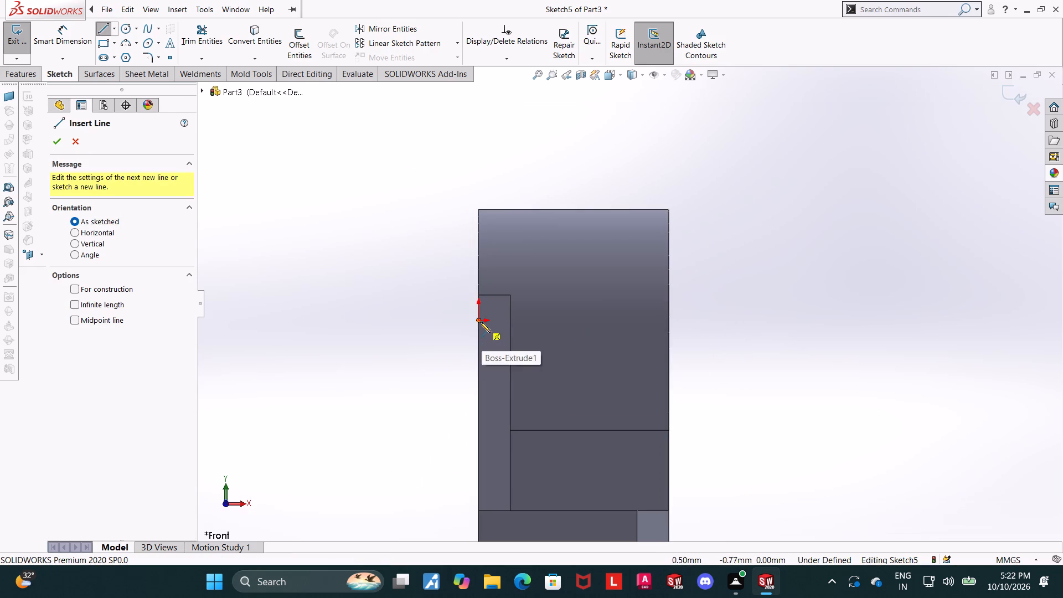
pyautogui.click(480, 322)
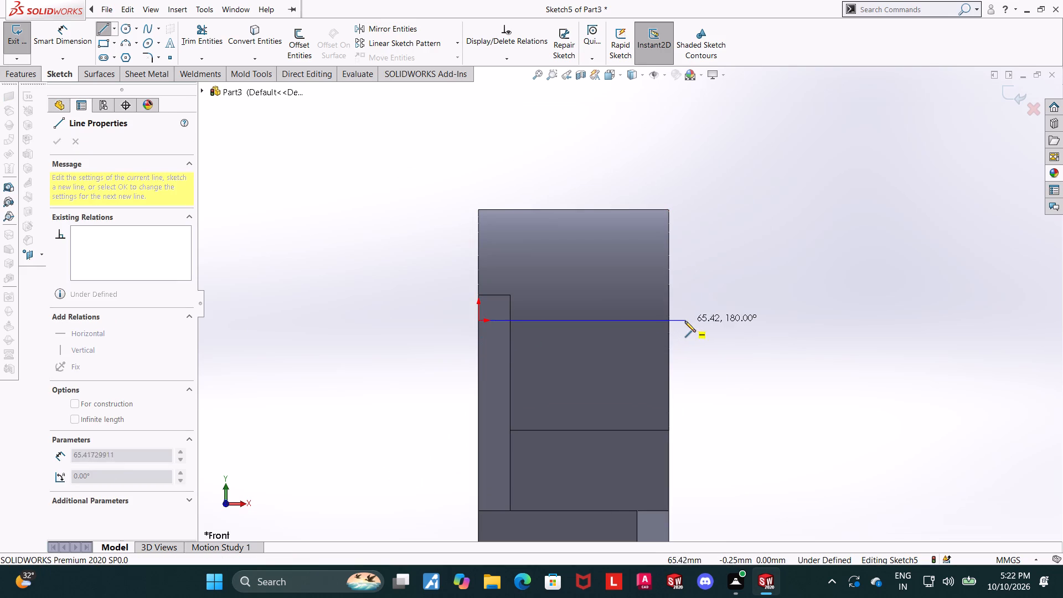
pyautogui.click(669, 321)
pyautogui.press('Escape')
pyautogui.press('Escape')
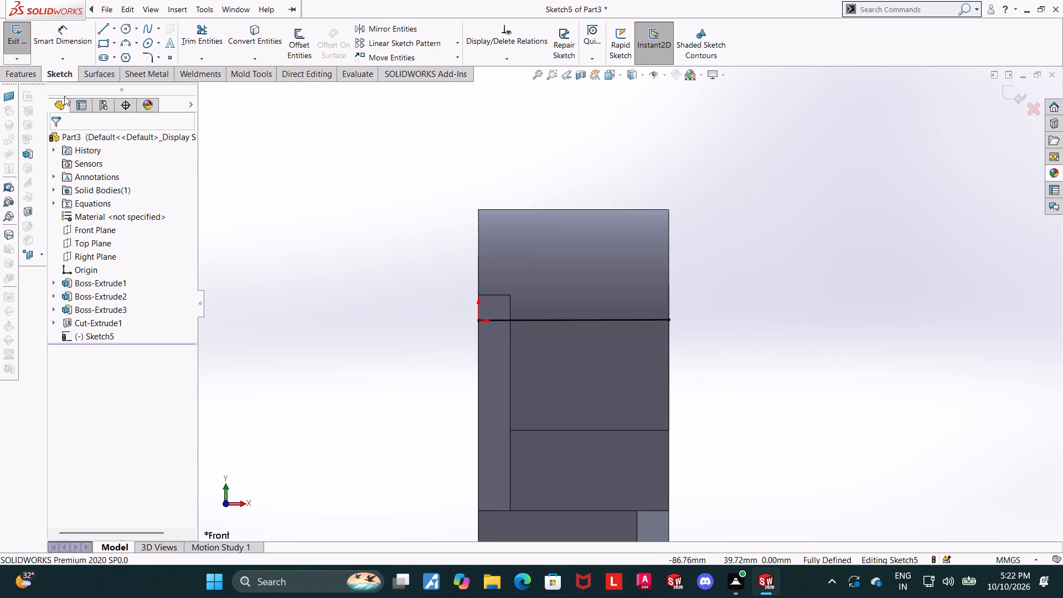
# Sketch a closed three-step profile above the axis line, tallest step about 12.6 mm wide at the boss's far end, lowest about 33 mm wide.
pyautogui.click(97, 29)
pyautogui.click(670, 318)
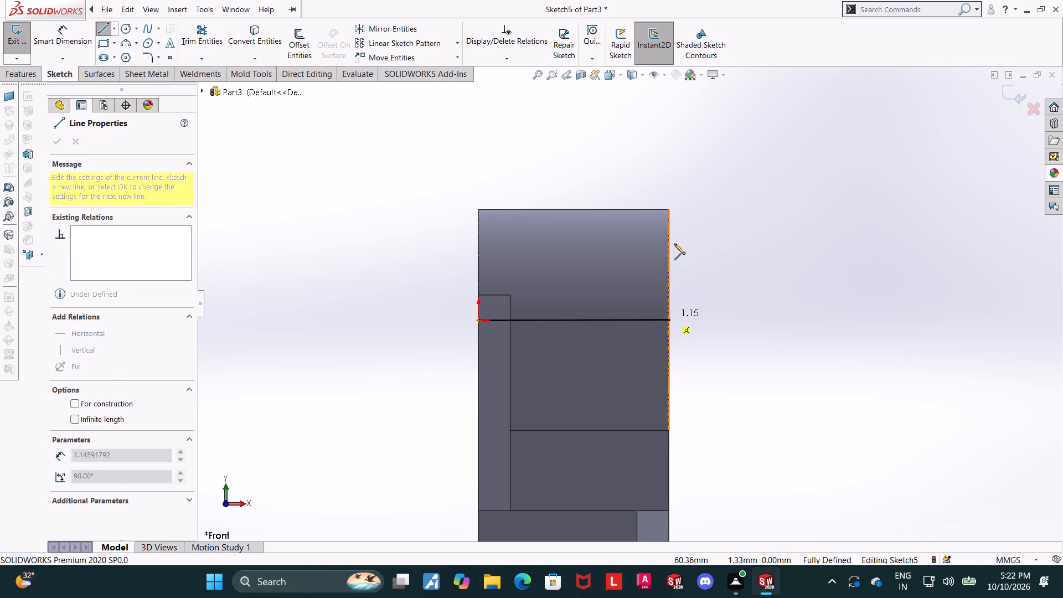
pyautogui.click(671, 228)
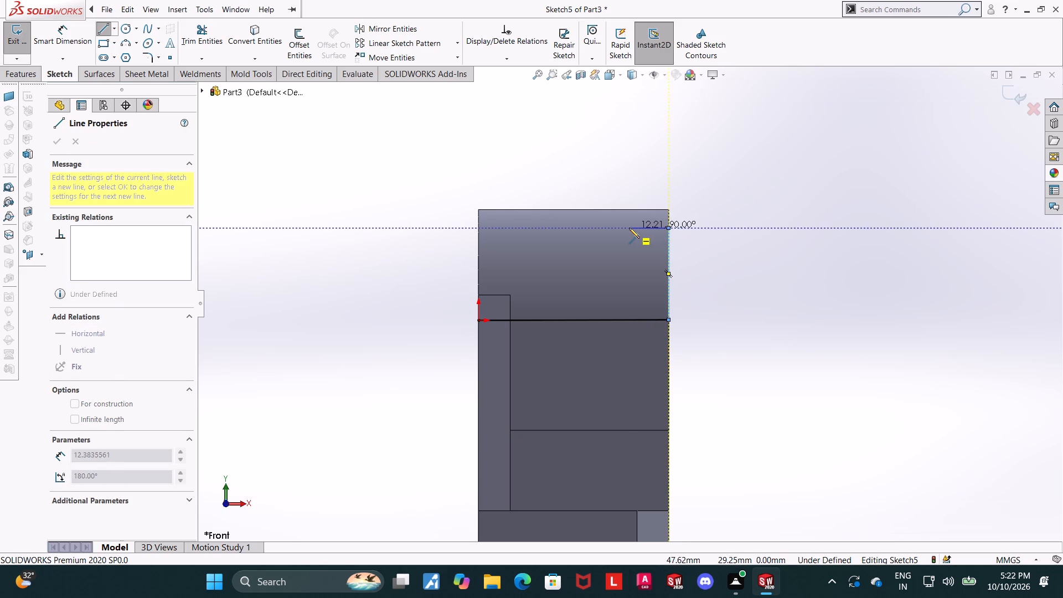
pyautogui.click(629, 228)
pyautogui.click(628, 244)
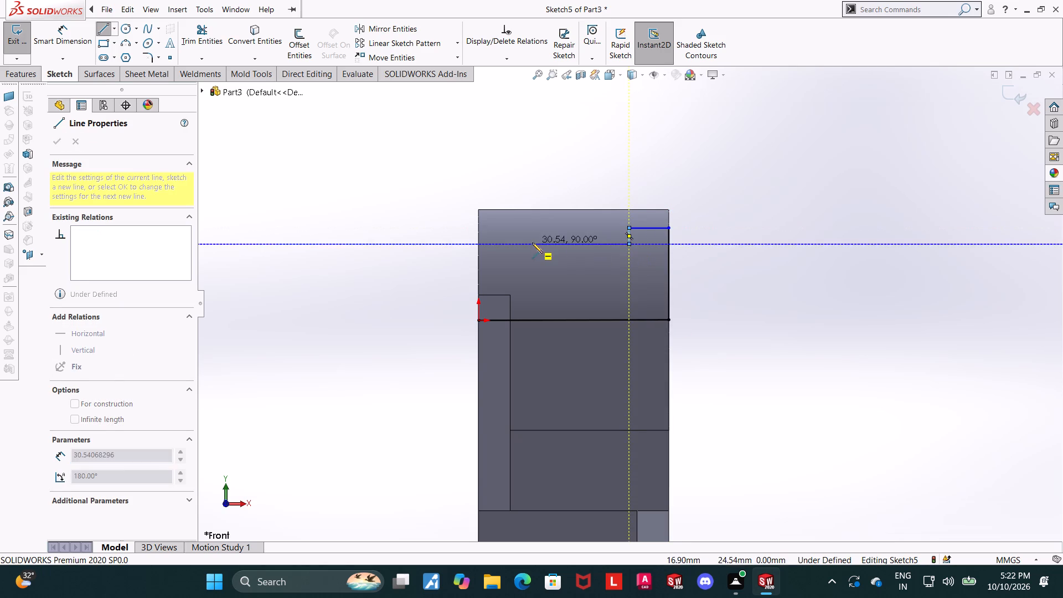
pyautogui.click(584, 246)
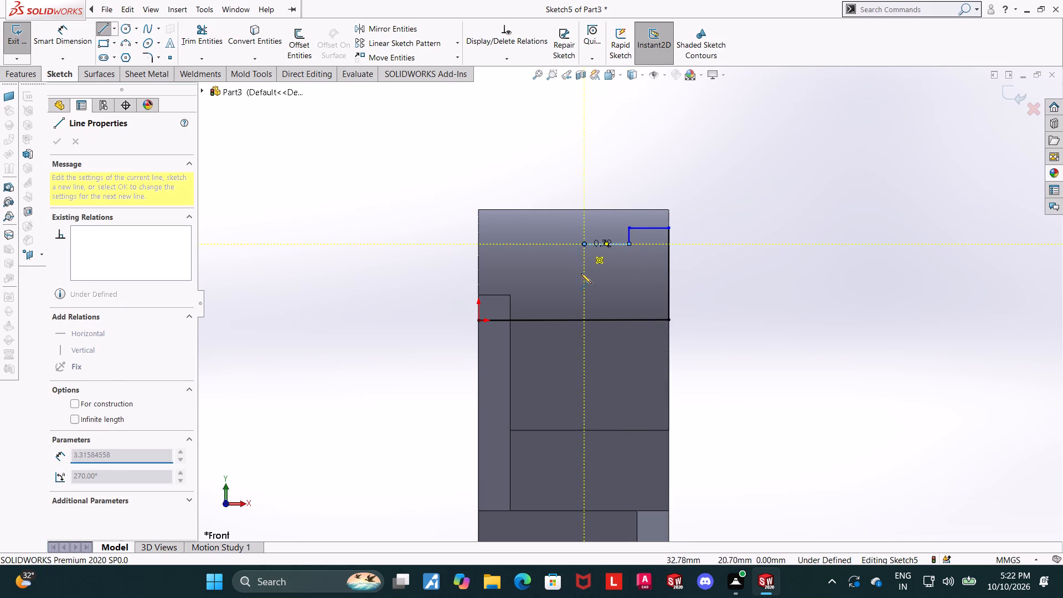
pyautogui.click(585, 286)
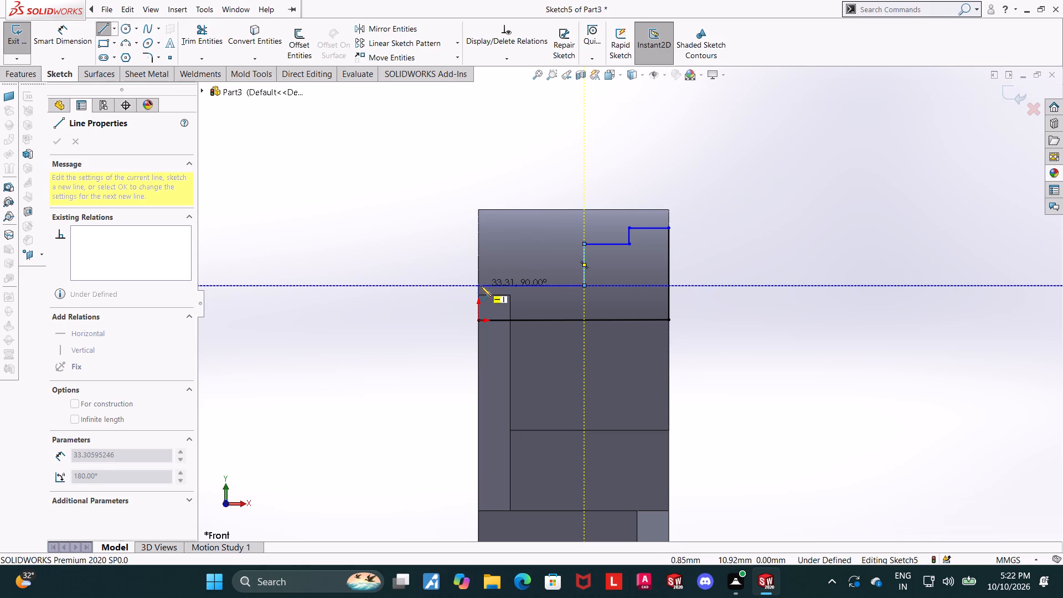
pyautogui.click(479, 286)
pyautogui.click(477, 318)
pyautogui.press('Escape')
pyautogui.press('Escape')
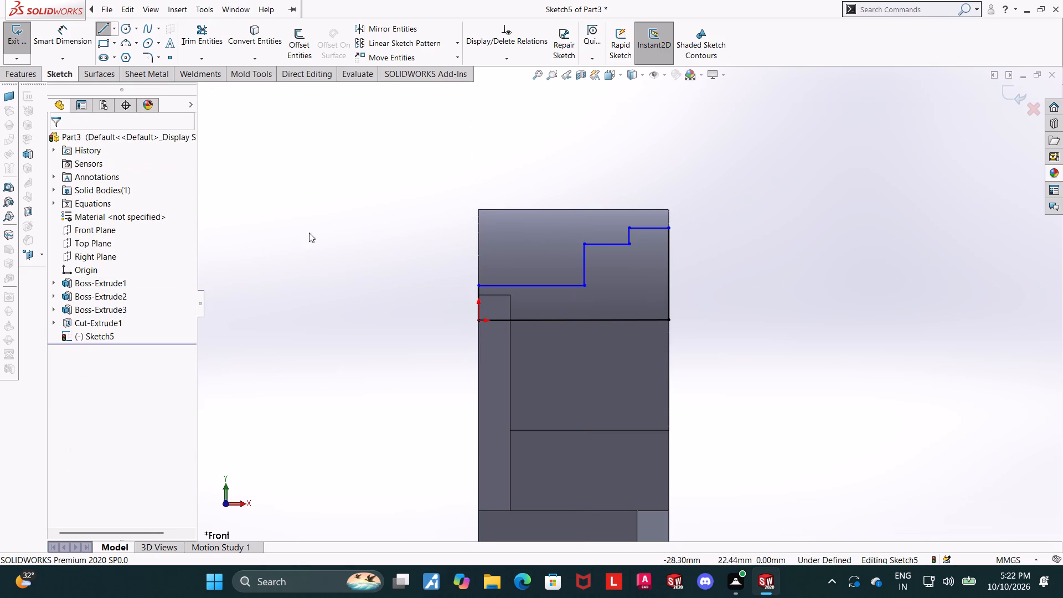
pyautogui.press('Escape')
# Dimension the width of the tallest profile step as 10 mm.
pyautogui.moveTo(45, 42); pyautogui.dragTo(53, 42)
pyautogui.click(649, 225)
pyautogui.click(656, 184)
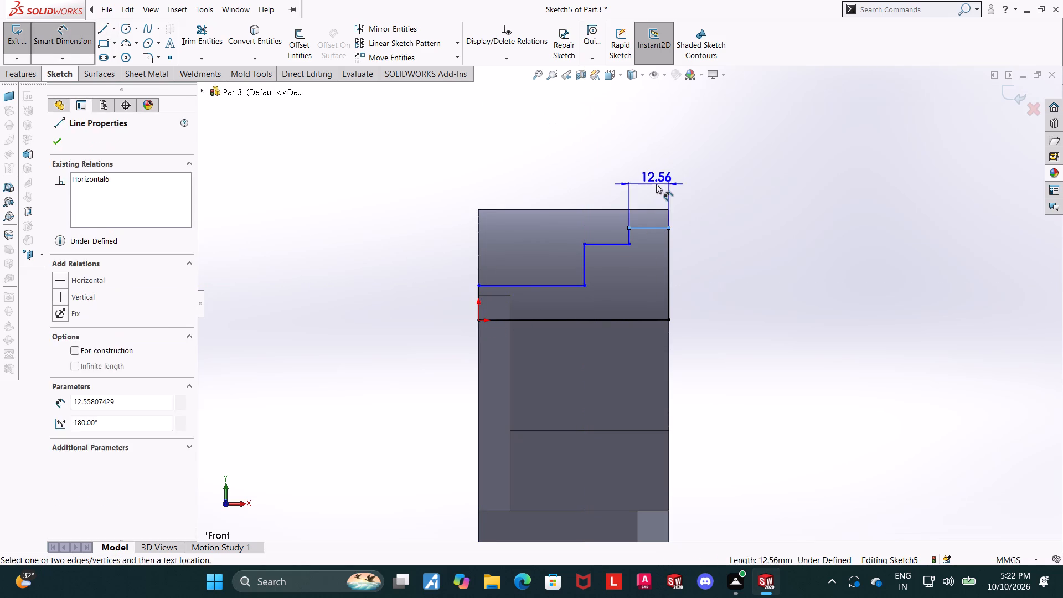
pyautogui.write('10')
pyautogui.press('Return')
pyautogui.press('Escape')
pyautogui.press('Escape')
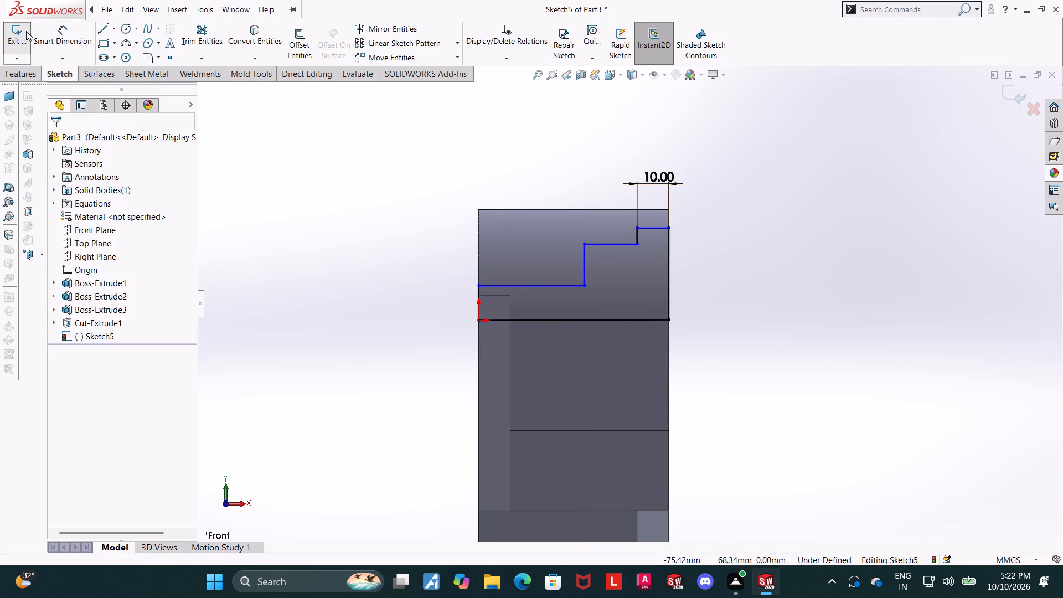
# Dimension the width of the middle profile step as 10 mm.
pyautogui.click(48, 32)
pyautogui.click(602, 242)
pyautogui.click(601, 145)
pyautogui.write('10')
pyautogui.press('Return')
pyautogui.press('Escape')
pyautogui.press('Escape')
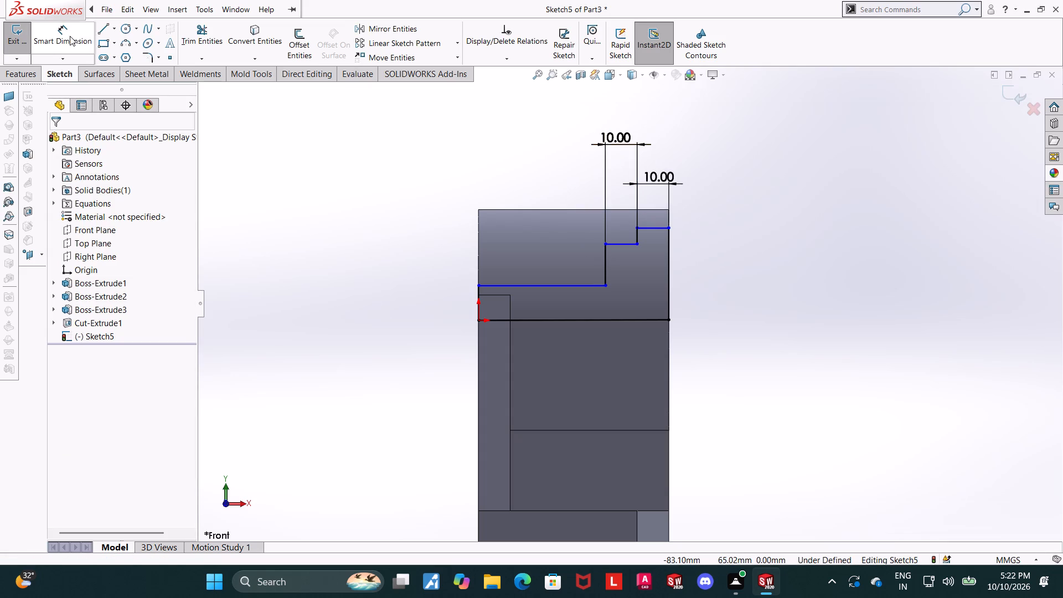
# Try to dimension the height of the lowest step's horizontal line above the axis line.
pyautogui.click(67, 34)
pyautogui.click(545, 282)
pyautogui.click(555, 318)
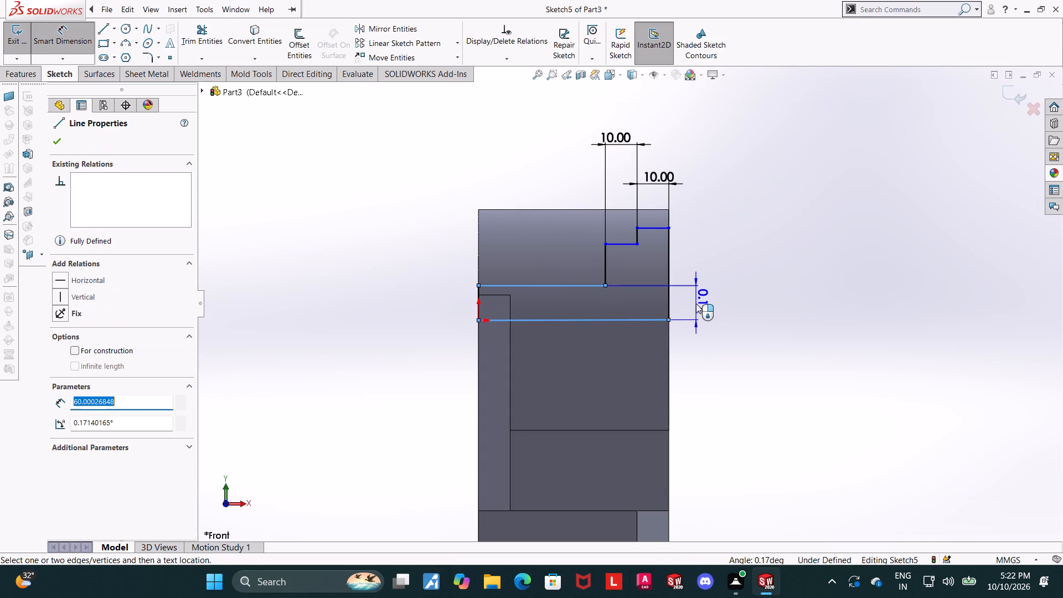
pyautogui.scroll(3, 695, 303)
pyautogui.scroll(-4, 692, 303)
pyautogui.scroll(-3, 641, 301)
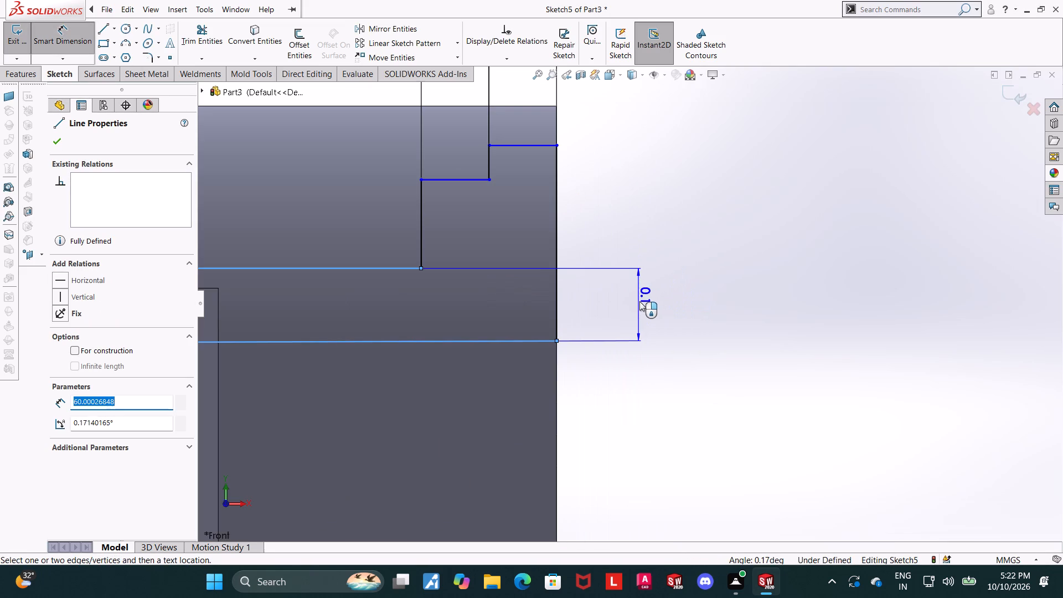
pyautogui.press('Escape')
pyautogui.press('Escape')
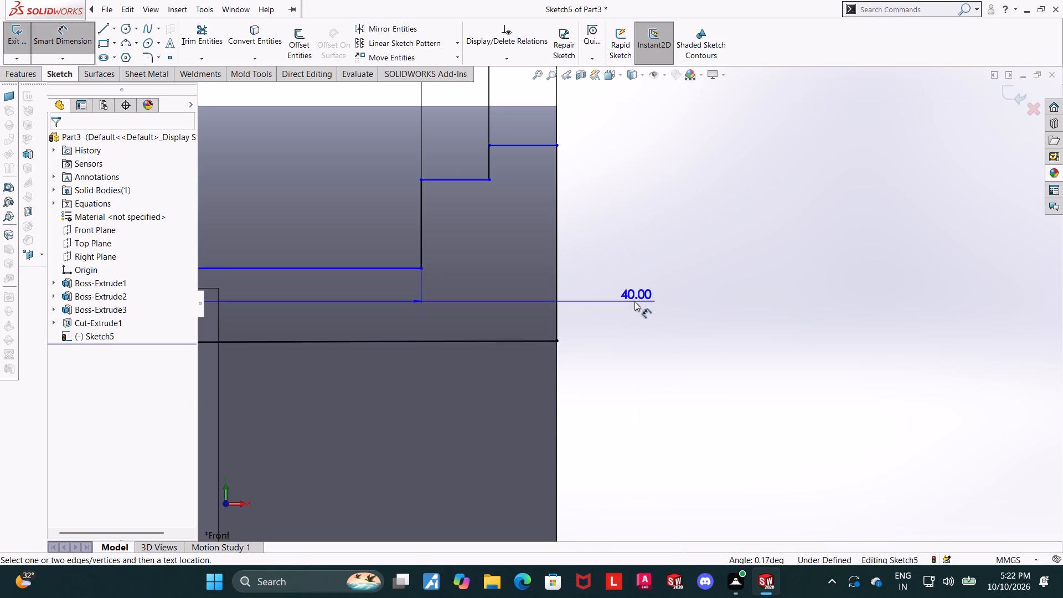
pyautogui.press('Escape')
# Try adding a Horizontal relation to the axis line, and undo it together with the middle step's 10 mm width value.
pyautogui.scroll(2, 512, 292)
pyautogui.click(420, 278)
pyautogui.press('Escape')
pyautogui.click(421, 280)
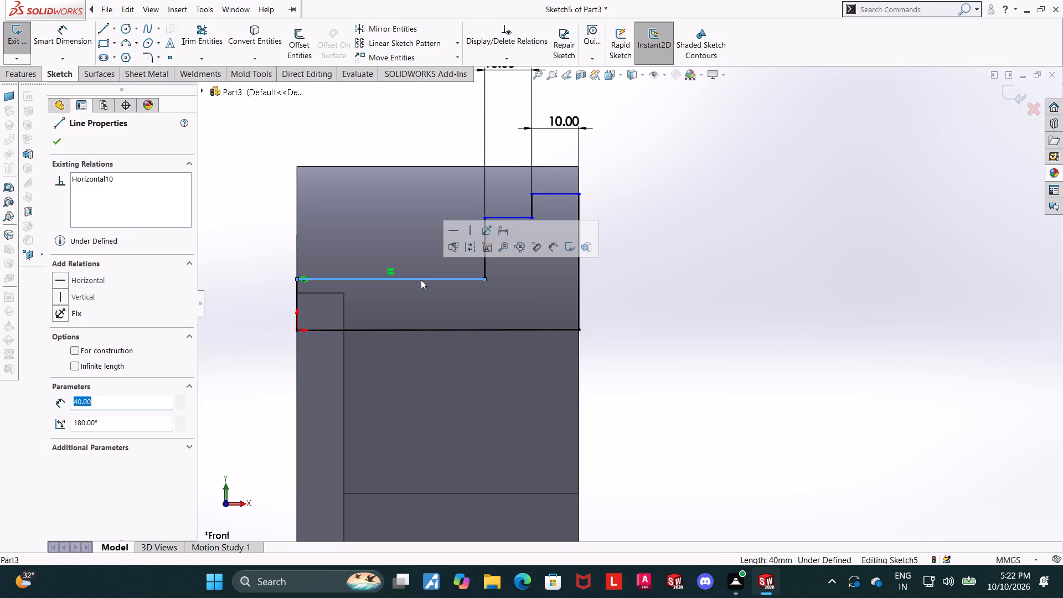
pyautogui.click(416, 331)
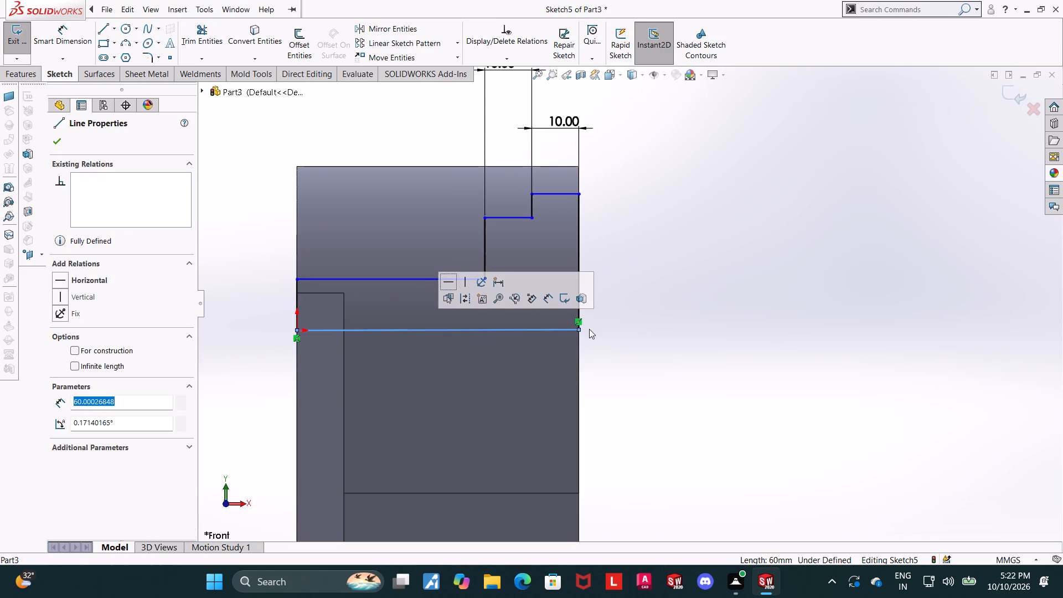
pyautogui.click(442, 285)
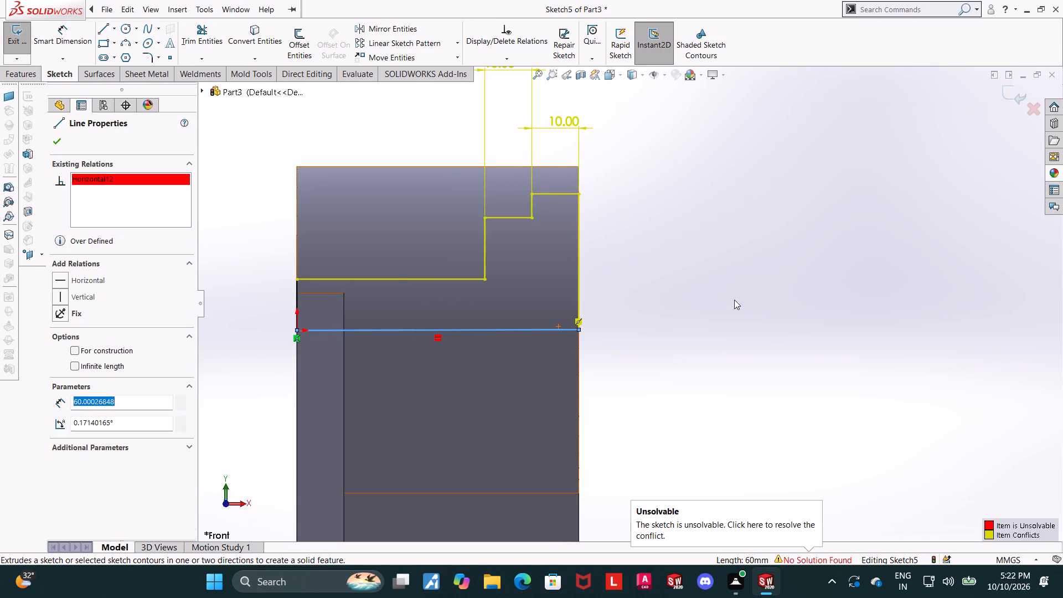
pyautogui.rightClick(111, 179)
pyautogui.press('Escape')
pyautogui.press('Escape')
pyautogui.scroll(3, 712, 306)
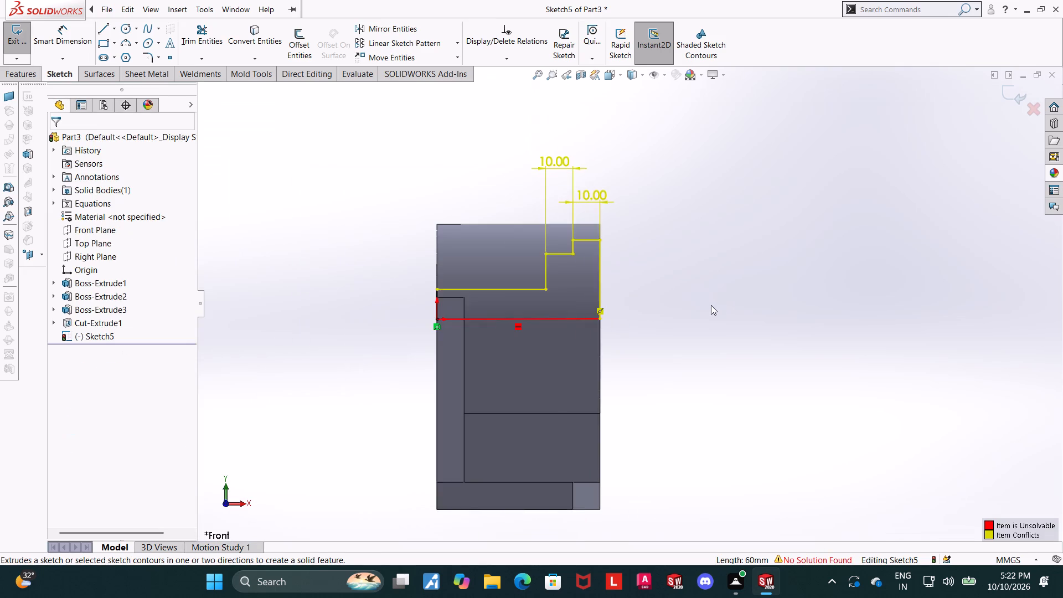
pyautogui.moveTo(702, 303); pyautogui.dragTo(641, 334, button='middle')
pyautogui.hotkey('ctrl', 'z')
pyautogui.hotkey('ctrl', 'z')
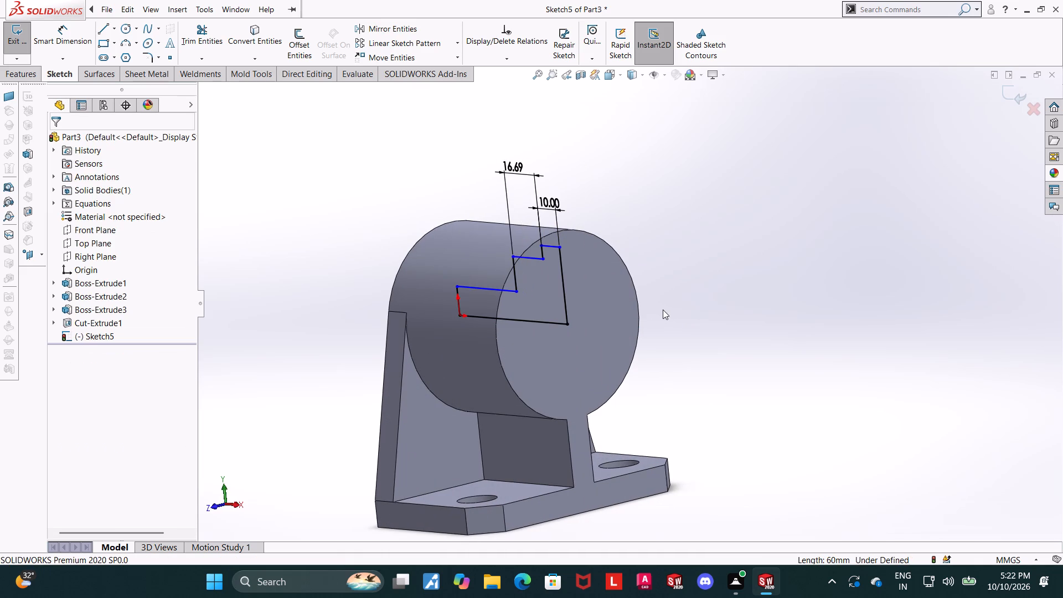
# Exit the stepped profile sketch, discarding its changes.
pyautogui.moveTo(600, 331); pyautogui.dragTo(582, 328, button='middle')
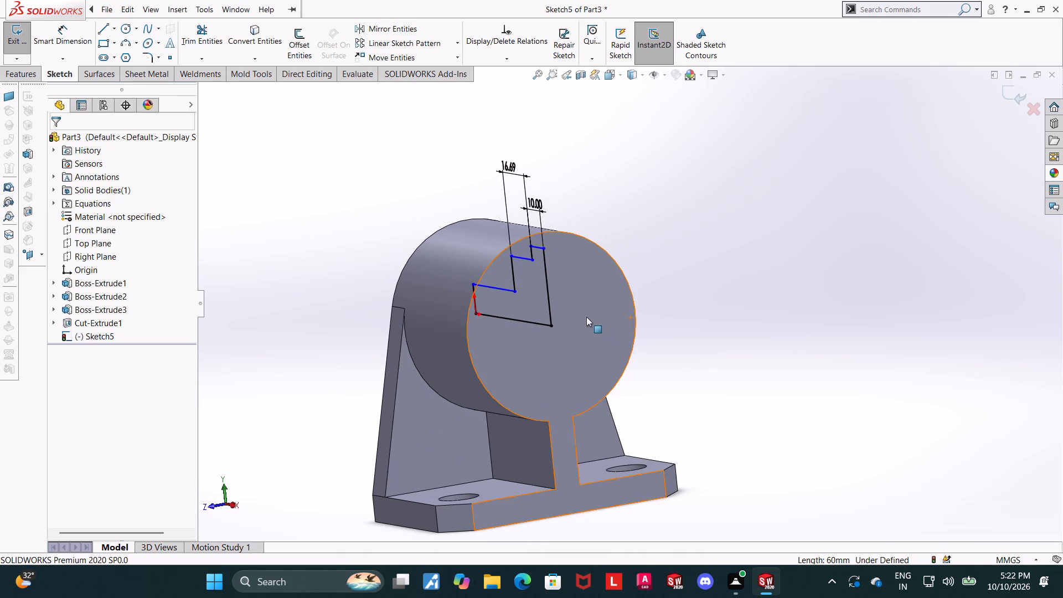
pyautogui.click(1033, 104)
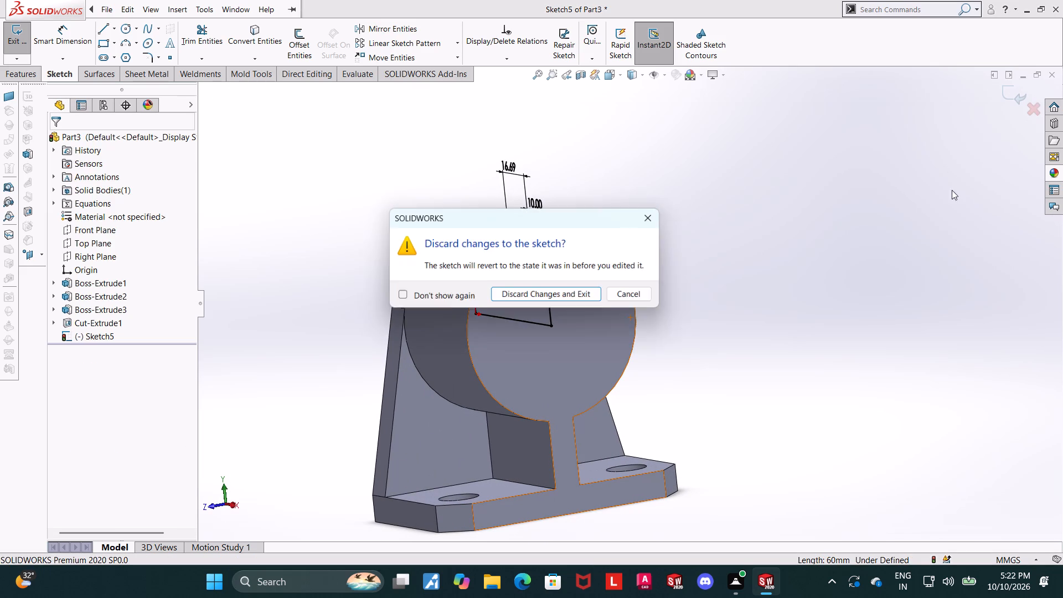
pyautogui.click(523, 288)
# Start a new sketch on the Front Plane and face it squarely.
pyautogui.scroll(2, 688, 292)
pyautogui.moveTo(675, 284); pyautogui.dragTo(518, 265, button='middle')
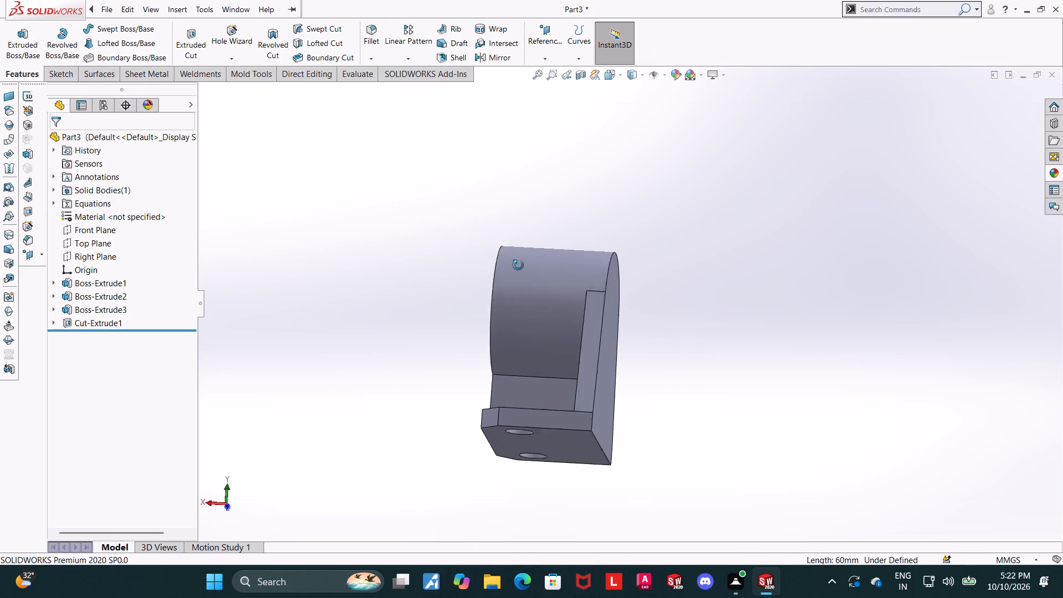
pyautogui.moveTo(518, 265); pyautogui.dragTo(578, 308, button='middle')
pyautogui.click(98, 229)
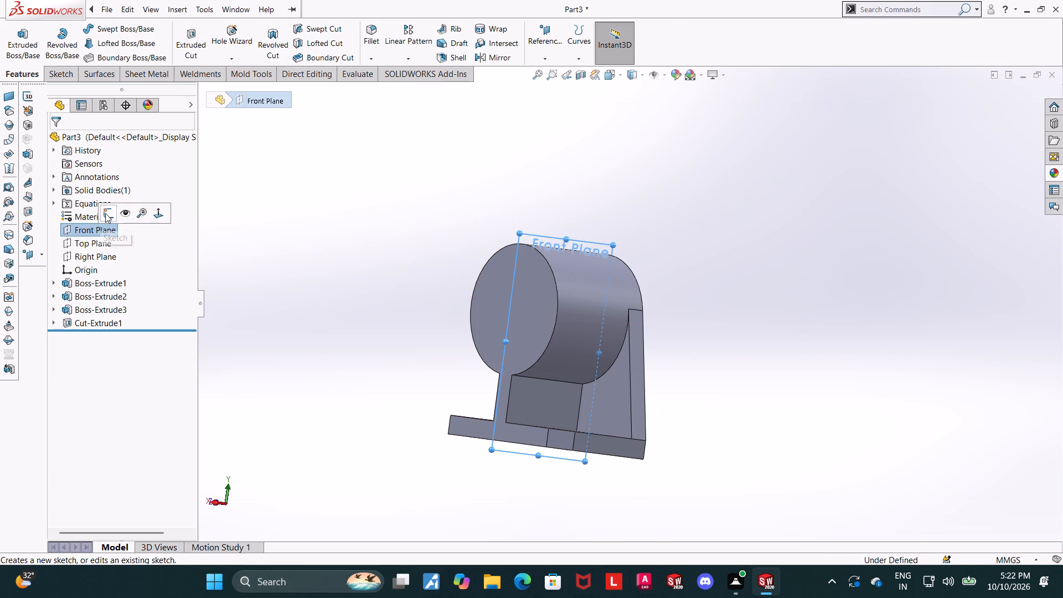
pyautogui.click(105, 213)
pyautogui.click(112, 334)
pyautogui.click(137, 323)
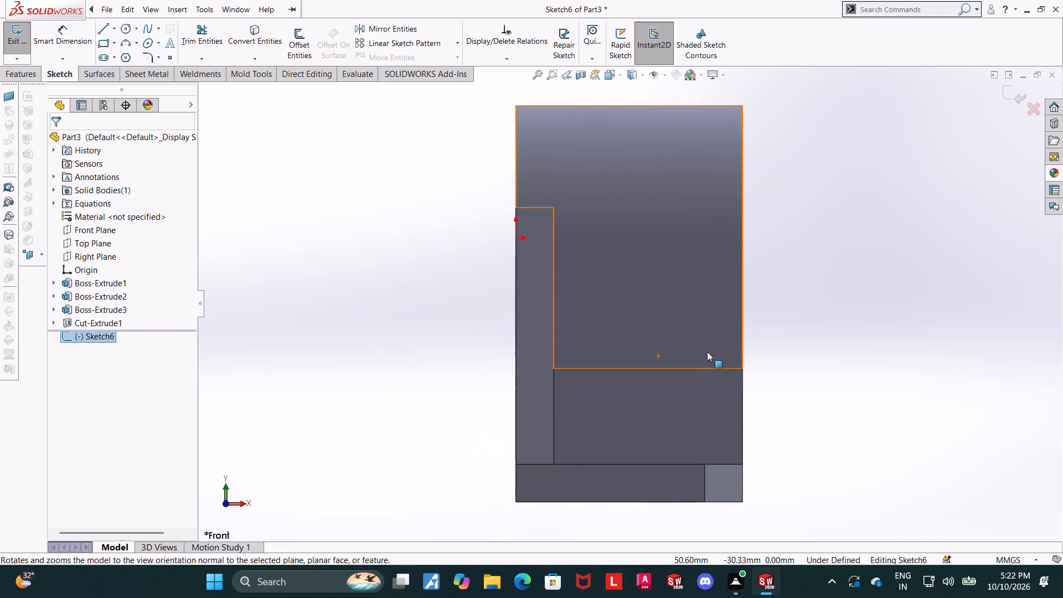
pyautogui.scroll(4, 722, 334)
pyautogui.scroll(-3, 737, 200)
pyautogui.scroll(-1, 777, 342)
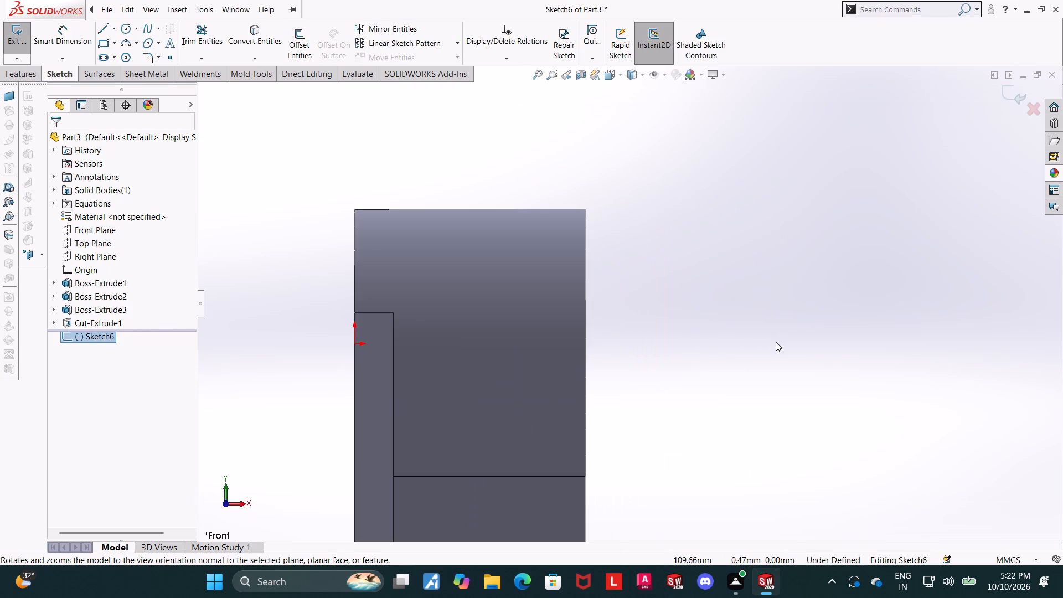
# Sketch a horizontal axis line about 74 mm long from the origin and a vertical line about 34 mm up from its far end.
pyautogui.click(105, 28)
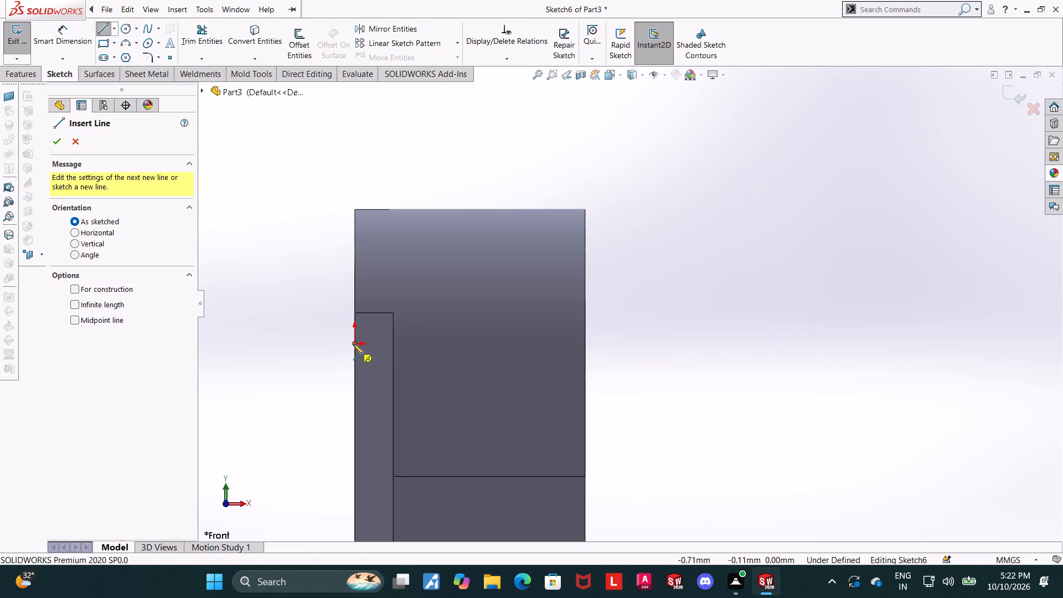
pyautogui.click(354, 344)
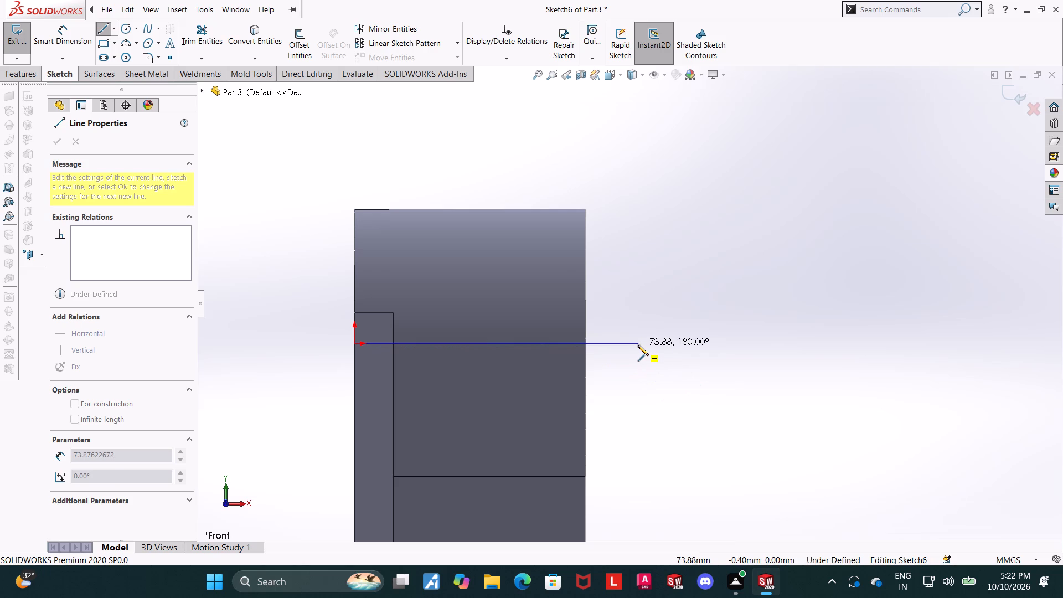
pyautogui.click(638, 345)
pyautogui.press('Escape')
pyautogui.press('Escape')
pyautogui.press('Escape')
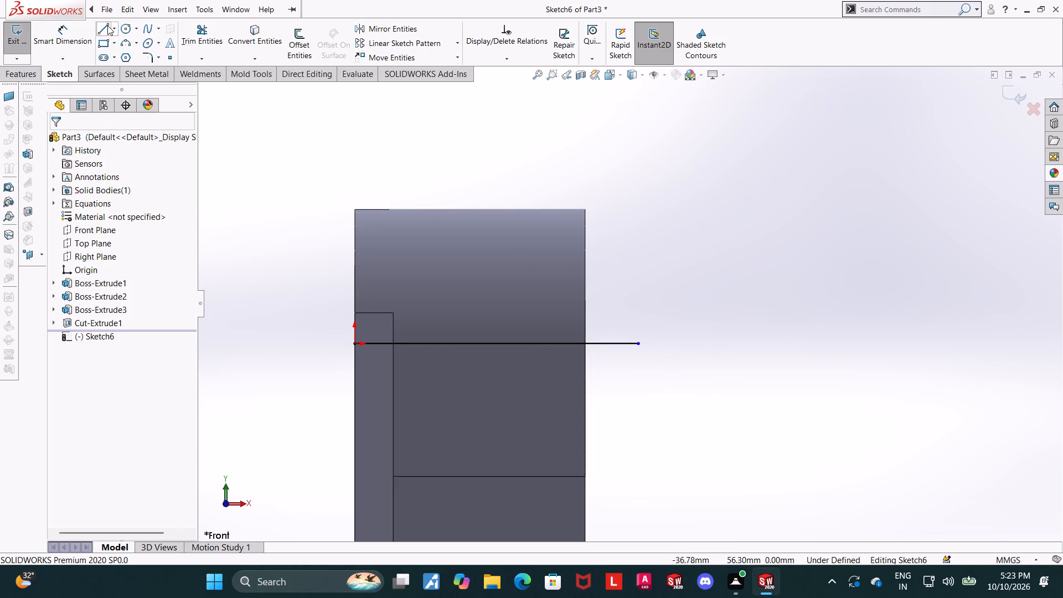
pyautogui.click(107, 25)
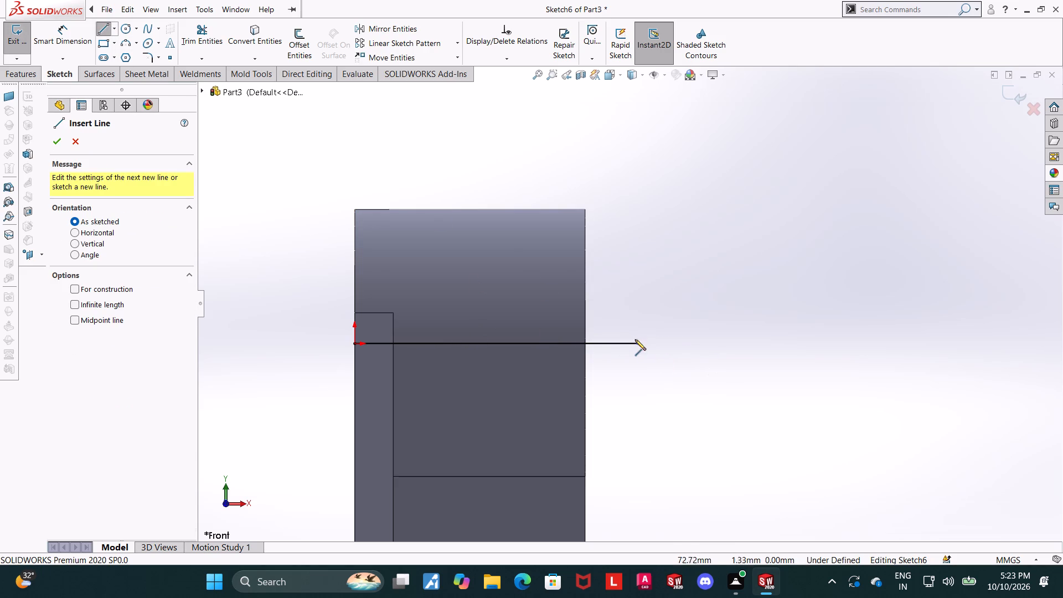
pyautogui.click(639, 346)
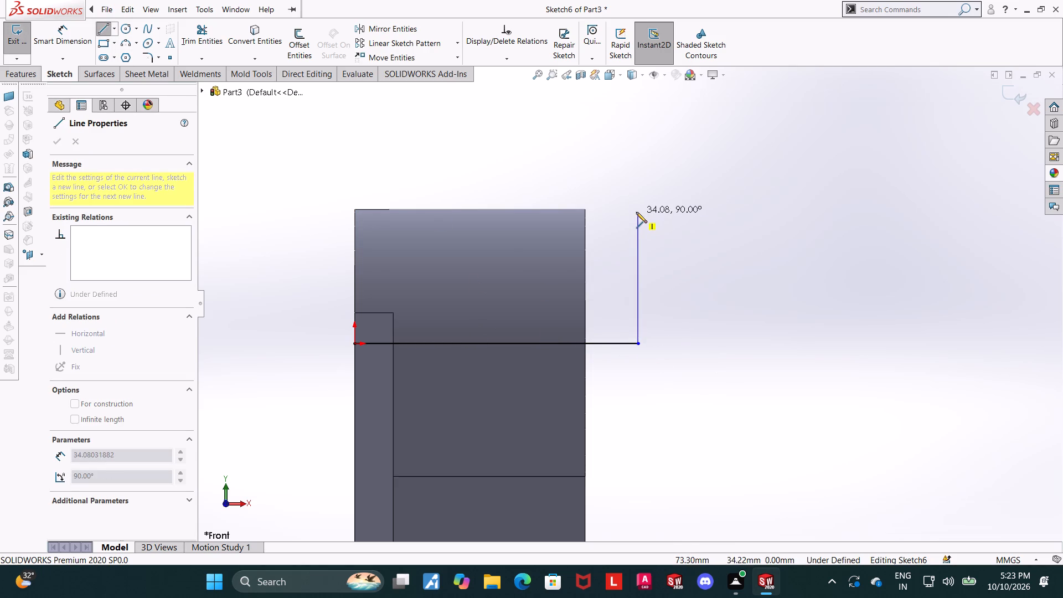
pyautogui.click(636, 211)
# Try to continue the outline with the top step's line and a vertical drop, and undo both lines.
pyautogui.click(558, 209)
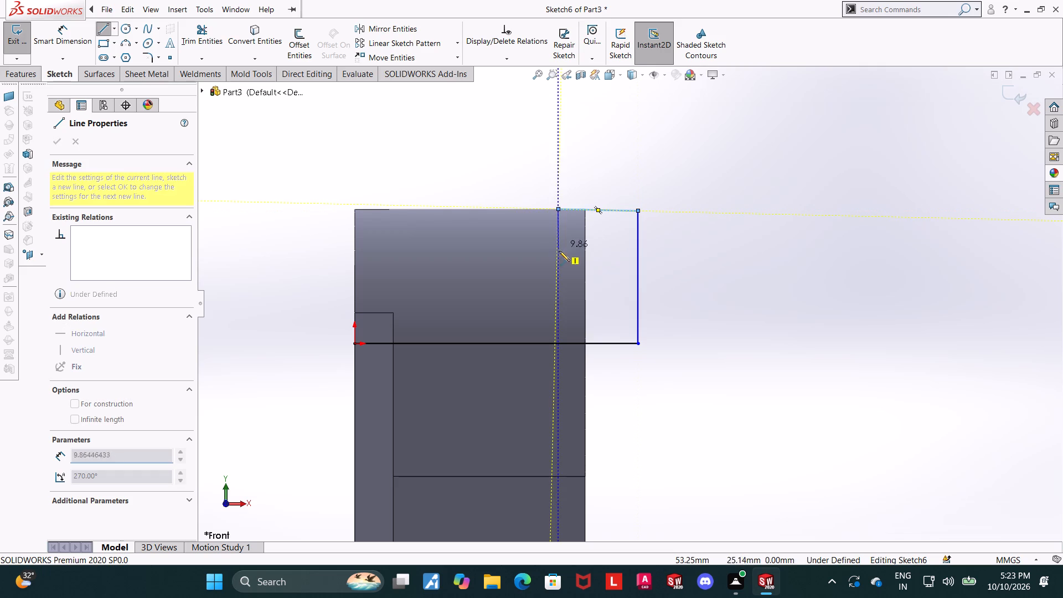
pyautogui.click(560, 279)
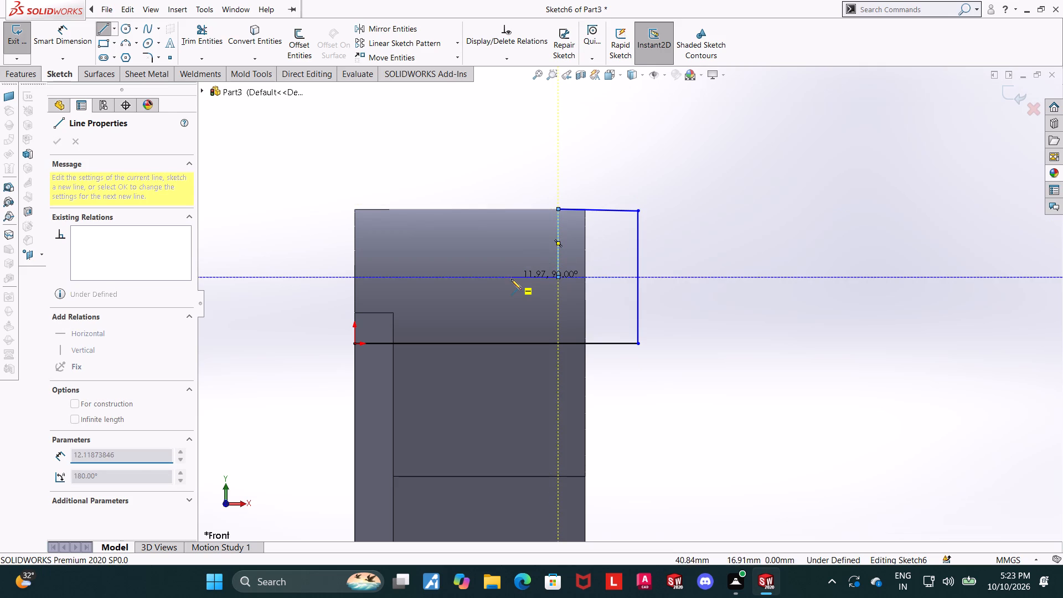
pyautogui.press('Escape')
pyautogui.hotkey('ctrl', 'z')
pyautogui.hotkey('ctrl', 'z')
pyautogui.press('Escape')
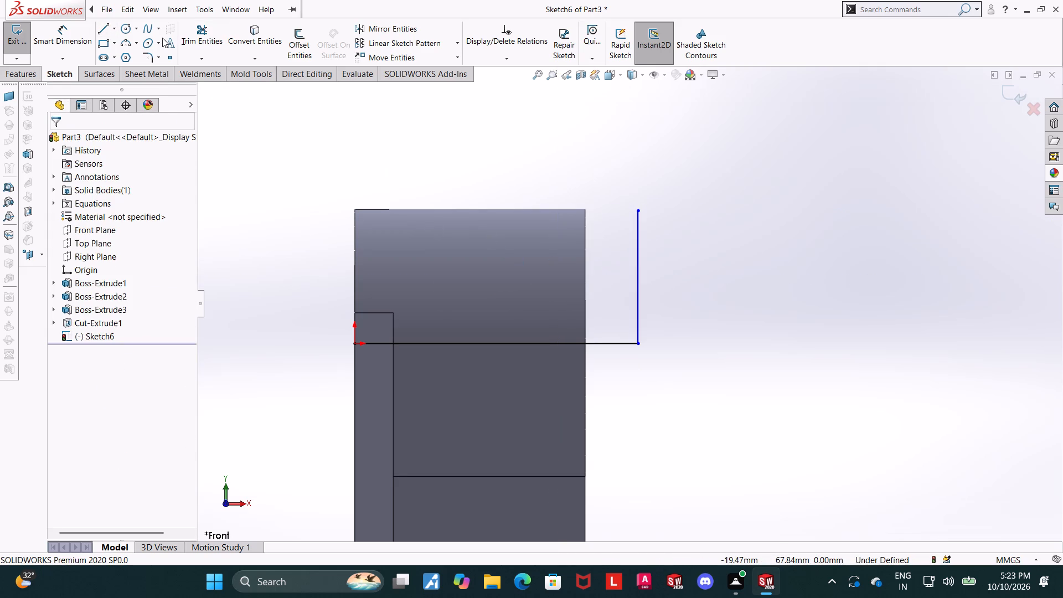
# Sketch the stepped outline from the vertical line's upper end down through three steps, closing it at the origin.
pyautogui.click(110, 28)
pyautogui.click(640, 213)
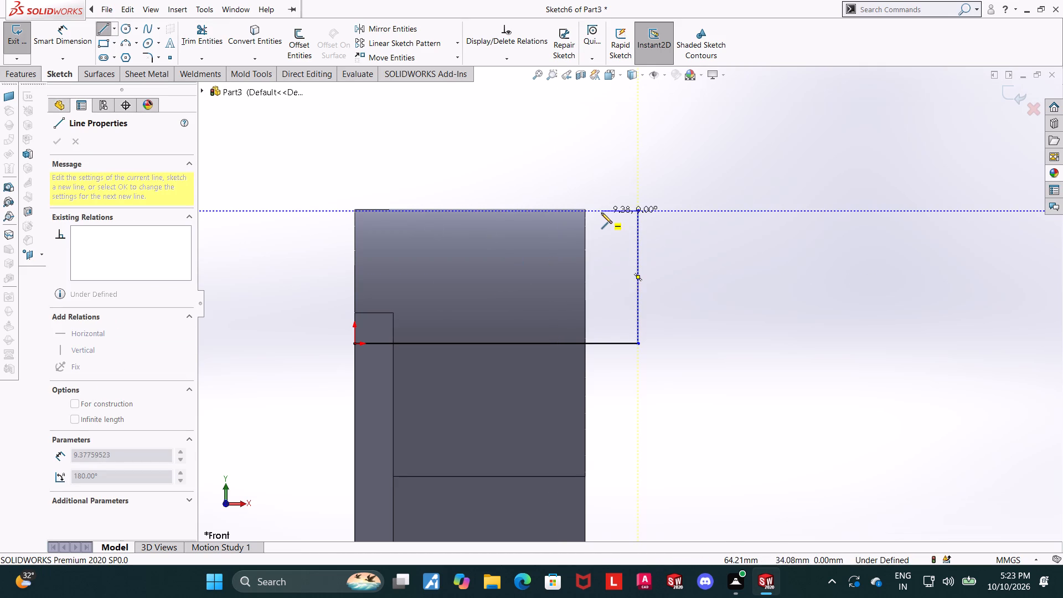
pyautogui.click(598, 213)
pyautogui.click(598, 246)
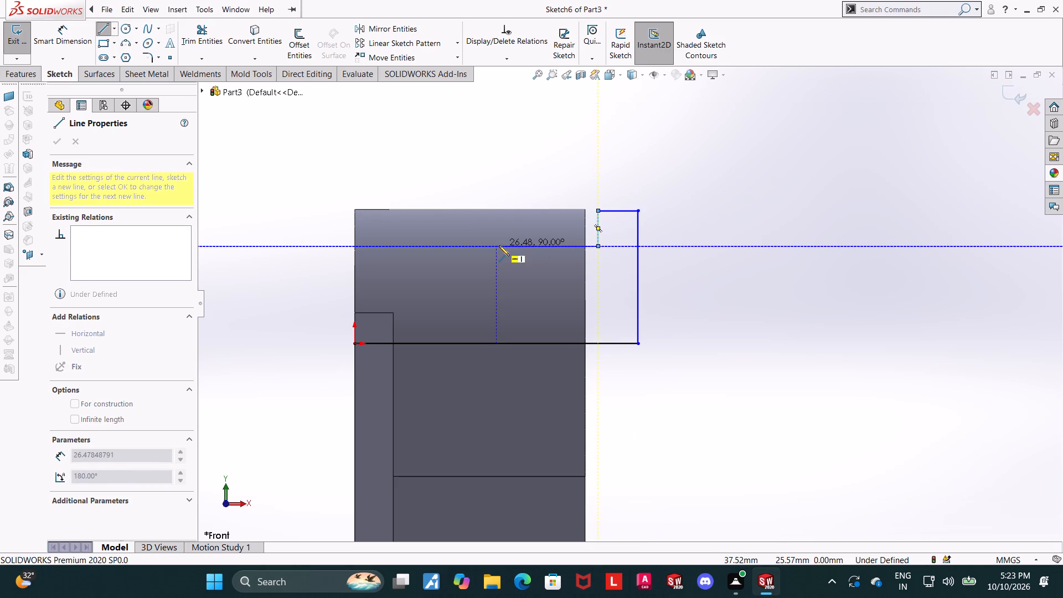
pyautogui.click(499, 245)
pyautogui.click(497, 301)
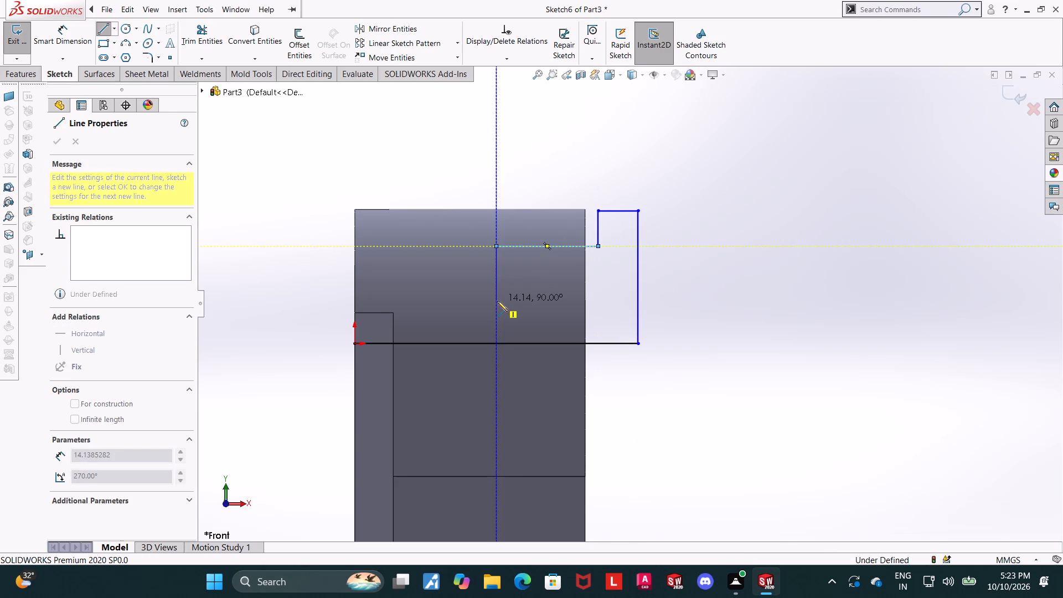
pyautogui.click(355, 298)
pyautogui.click(354, 344)
pyautogui.press('Escape')
pyautogui.press('Escape')
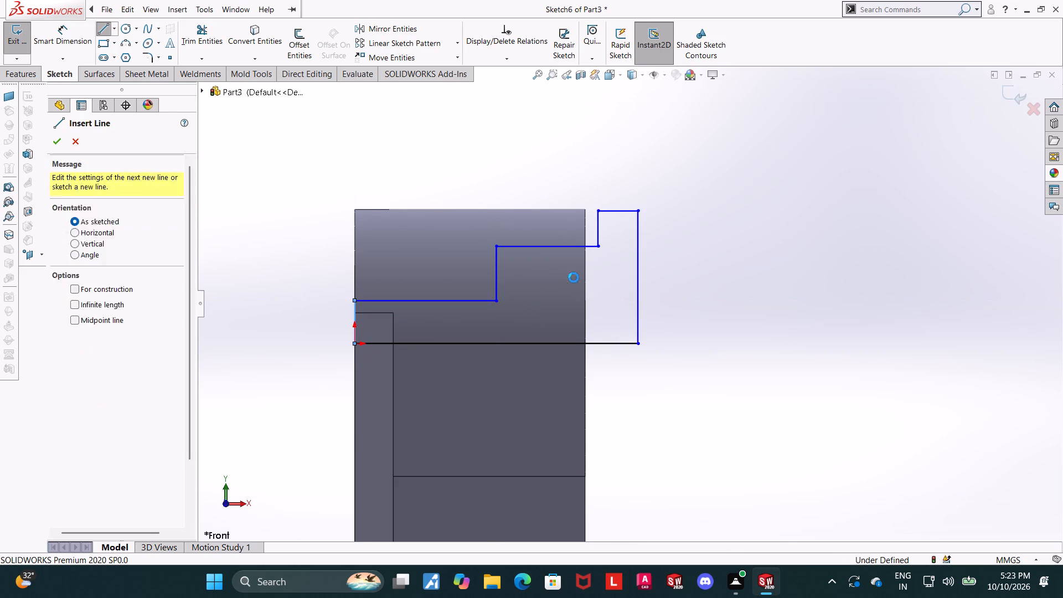
pyautogui.press('Escape')
# Make the profile's far vertical line collinear with the boss's end edge.
pyautogui.click(585, 283)
pyautogui.keyDown('ctrl'); pyautogui.click(637, 292); pyautogui.keyUp('ctrl')
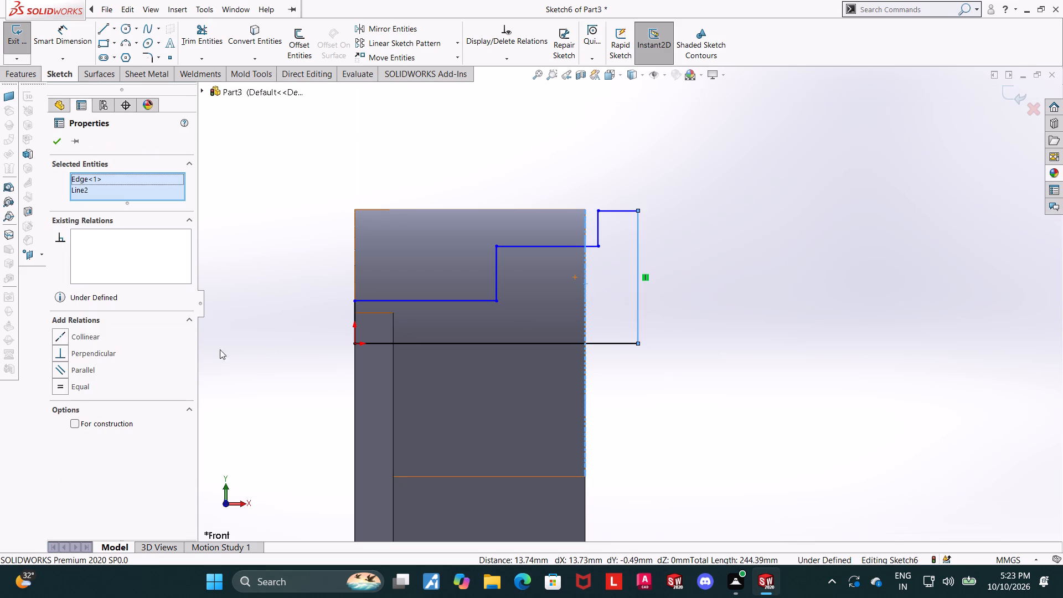
pyautogui.click(64, 334)
pyautogui.press('Escape')
pyautogui.press('Escape')
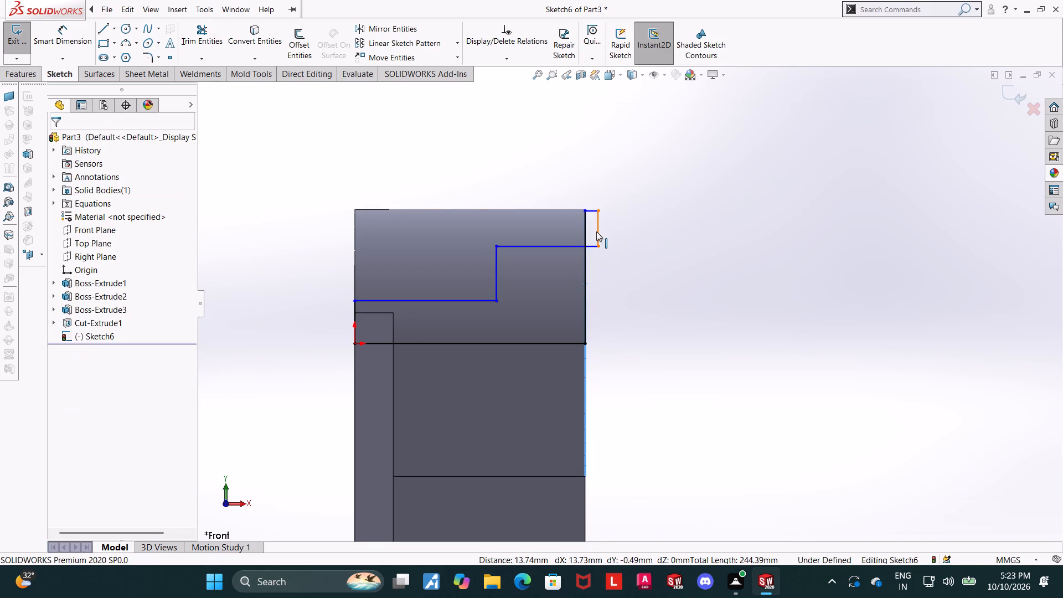
# Move the top step's short vertical line inside the boss, leaving the step about 9 mm wide.
pyautogui.moveTo(596, 231); pyautogui.dragTo(551, 227)
pyautogui.press('Escape')
pyautogui.press('Escape')
pyautogui.press('Escape')
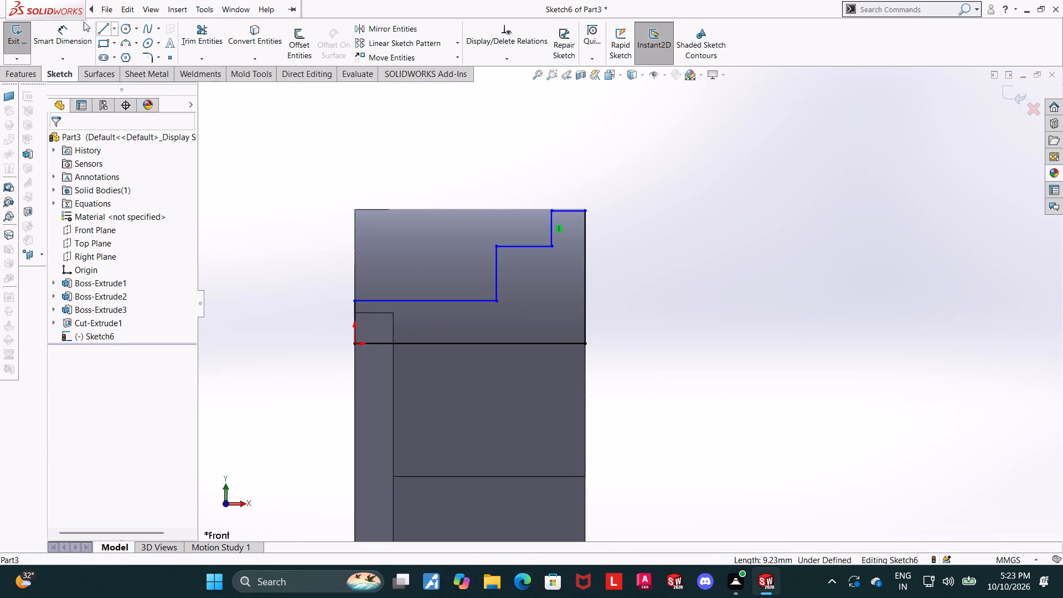
# Dimension the top step's width as 10 mm.
pyautogui.click(68, 35)
pyautogui.click(574, 213)
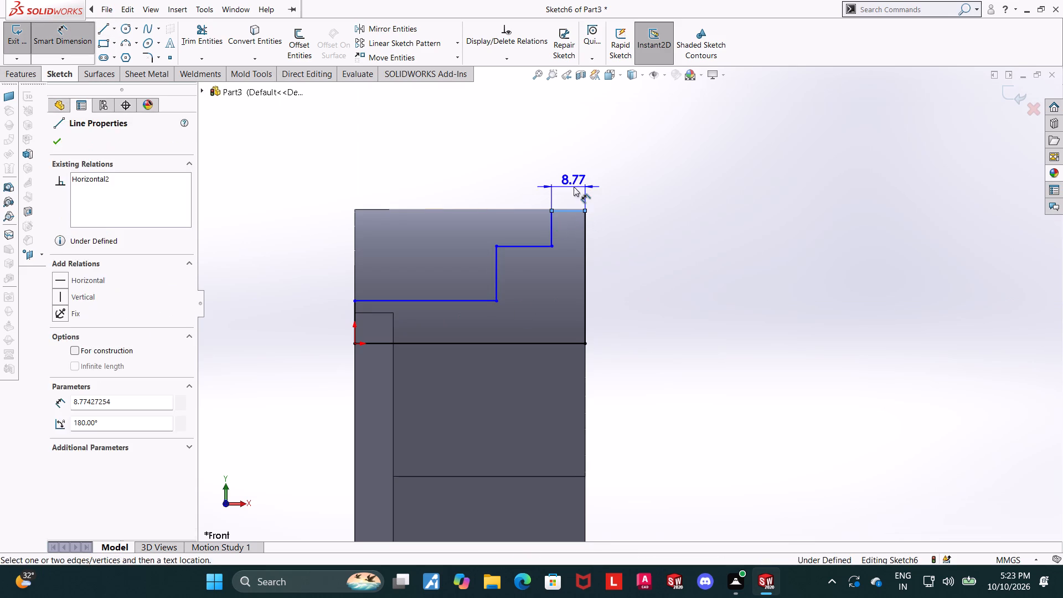
pyautogui.click(574, 187)
pyautogui.write('10')
pyautogui.press('Return')
pyautogui.press('Escape')
pyautogui.press('Escape')
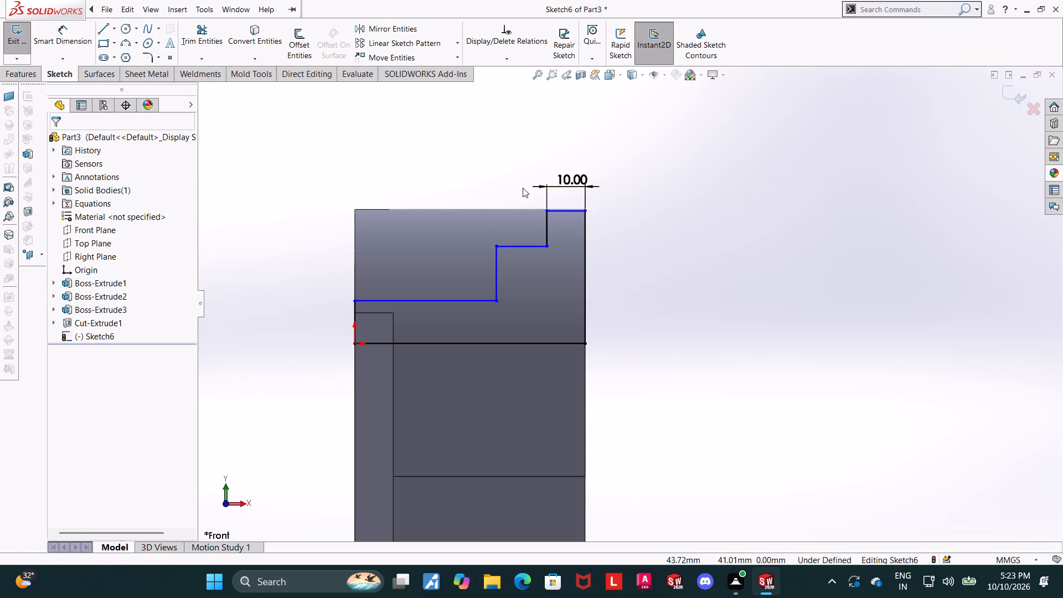
# Lower the top step's horizontal line to about 30 mm above the axis line.
pyautogui.moveTo(565, 211); pyautogui.dragTo(565, 226)
pyautogui.press('Escape')
pyautogui.press('Escape')
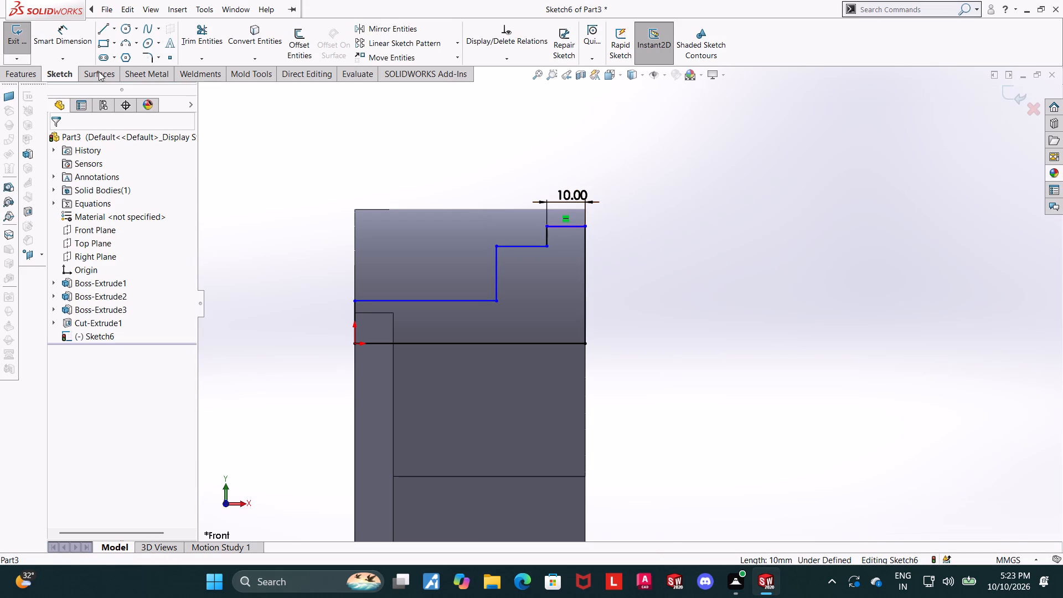
# Dimension the middle step's width as 10 mm.
pyautogui.click(78, 39)
pyautogui.moveTo(504, 248); pyautogui.dragTo(505, 242)
pyautogui.click(512, 168)
pyautogui.write('10')
pyautogui.press('Return')
pyautogui.press('Escape')
pyautogui.press('Escape')
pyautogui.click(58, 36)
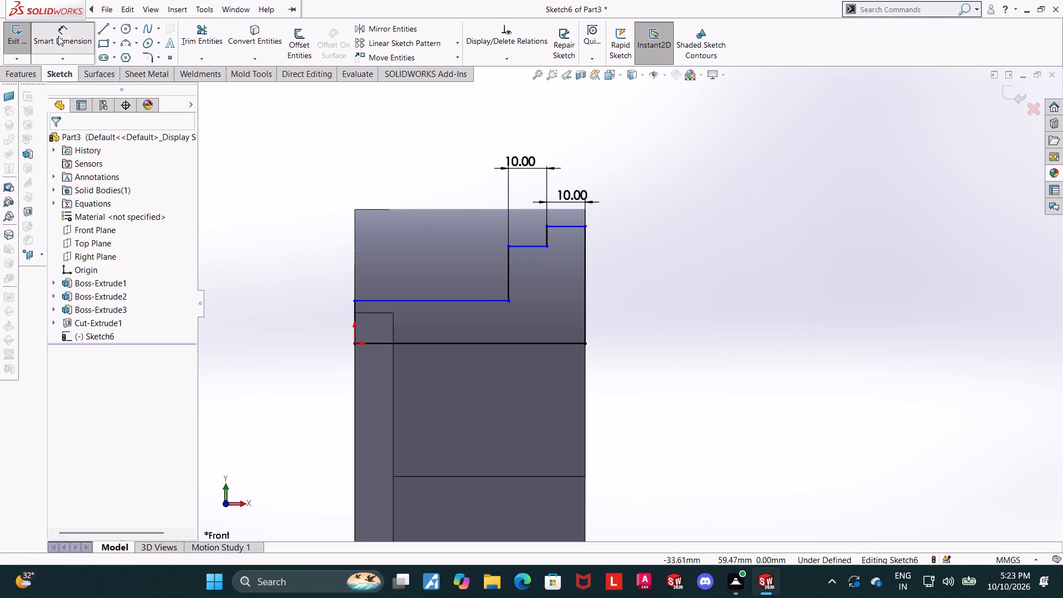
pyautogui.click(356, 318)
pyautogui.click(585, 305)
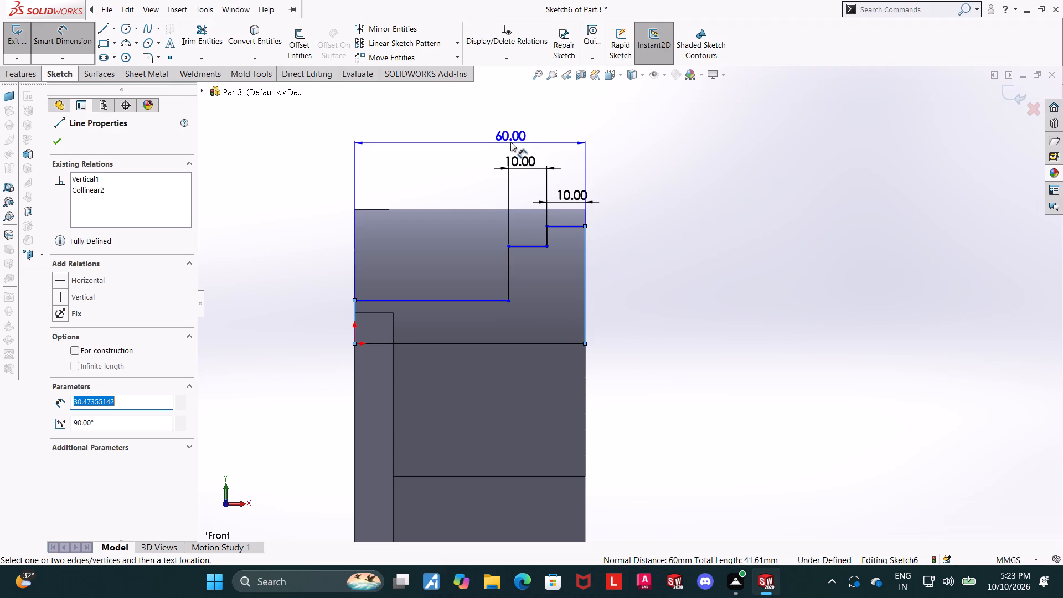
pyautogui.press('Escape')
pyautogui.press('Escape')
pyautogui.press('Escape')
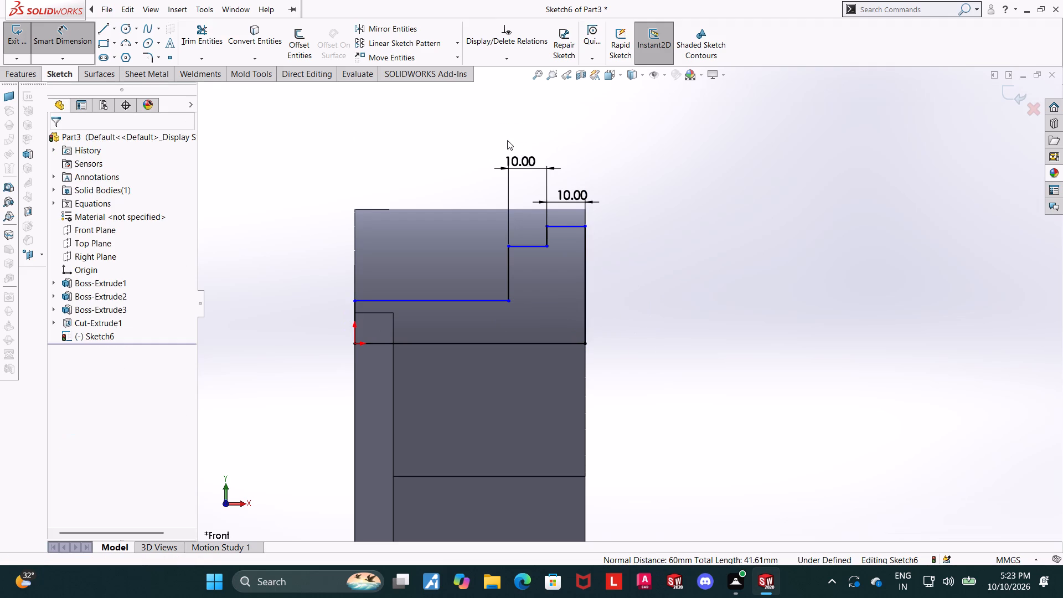
# Dimension the lowest step's height above the axis line, try 29 mm, and undo that value.
pyautogui.click(68, 35)
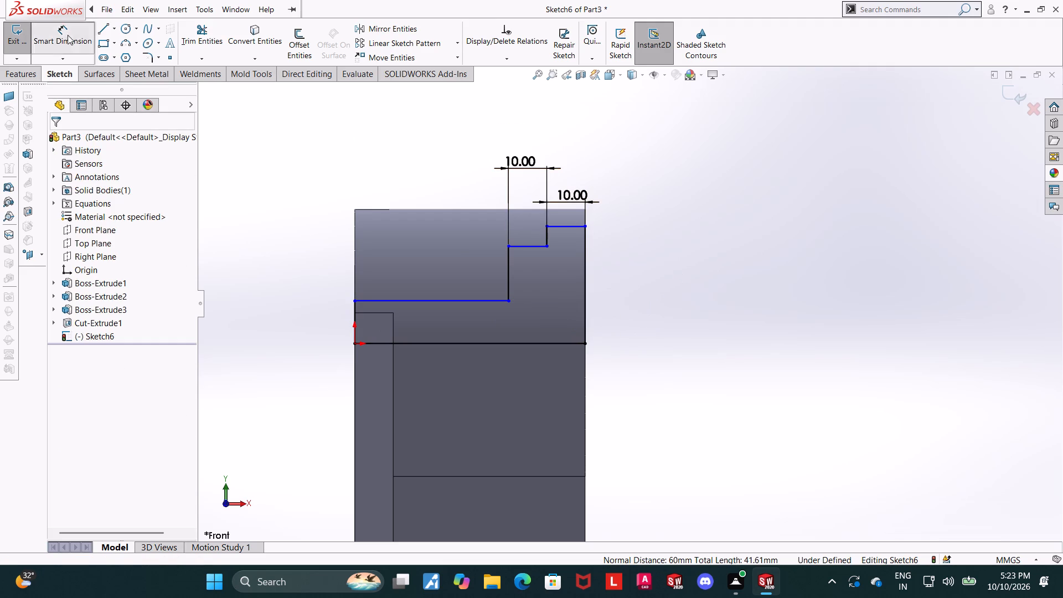
pyautogui.click(464, 300)
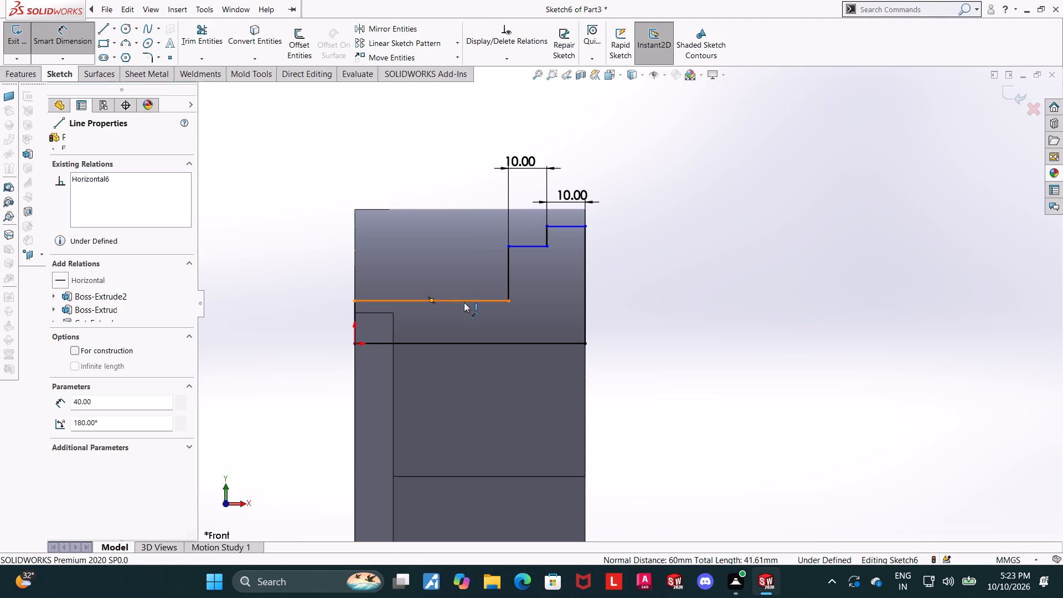
pyautogui.click(466, 341)
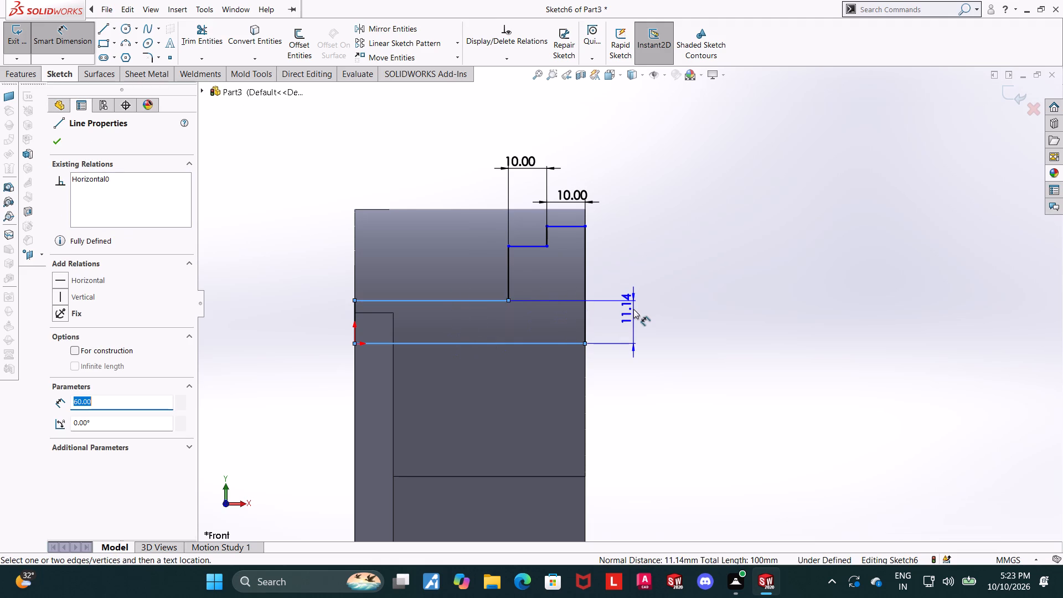
pyautogui.click(633, 309)
pyautogui.press('2')
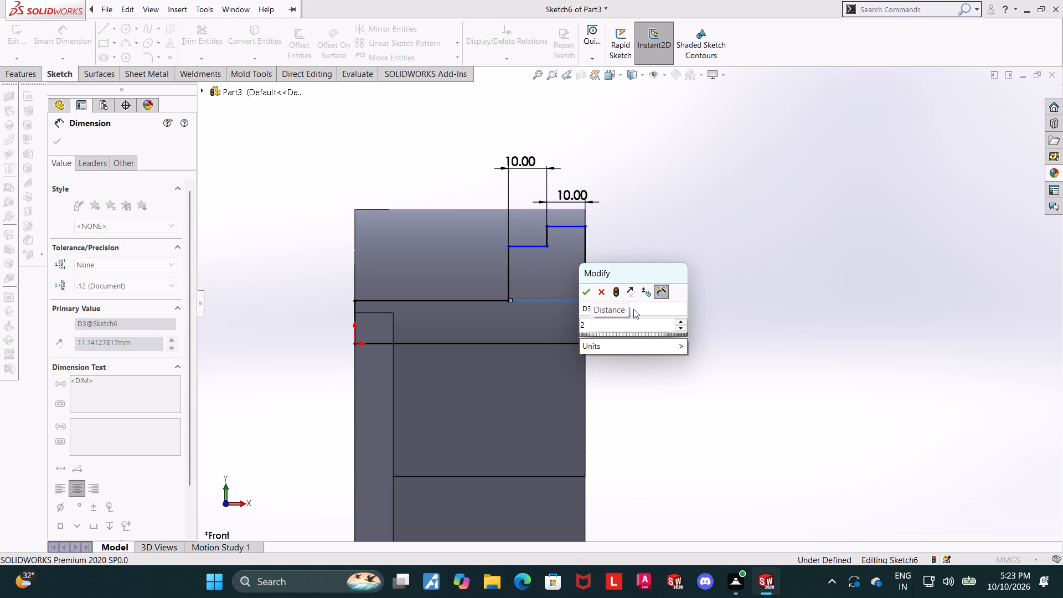
pyautogui.press('9')
pyautogui.press('Return')
pyautogui.press('Escape')
pyautogui.press('Escape')
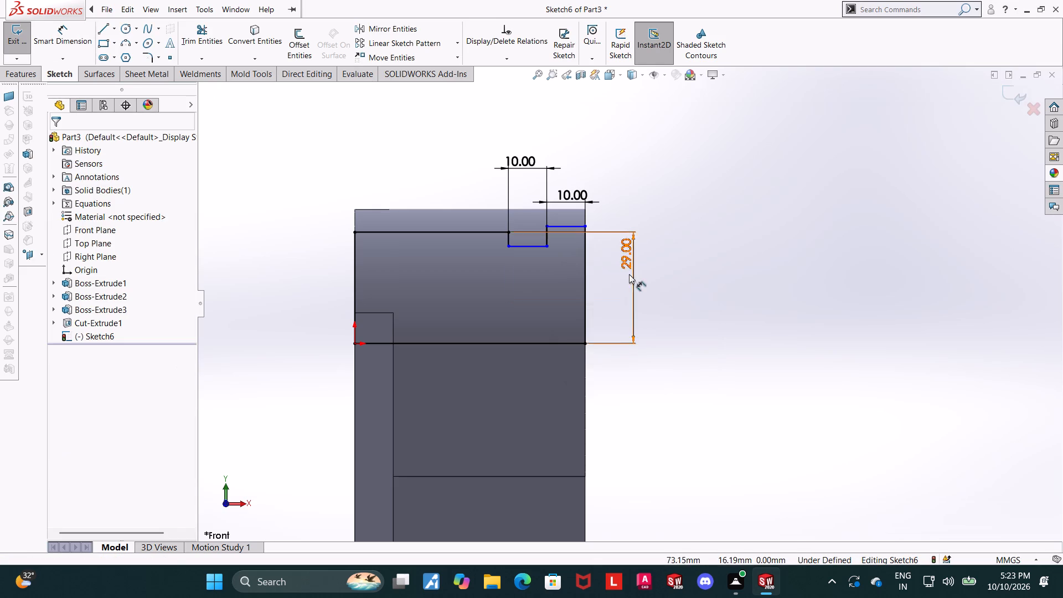
pyautogui.hotkey('ctrl', 'z')
pyautogui.press('Escape')
# Set the lowest step's height above the axis line to 20 mm.
pyautogui.doubleClick(631, 314)
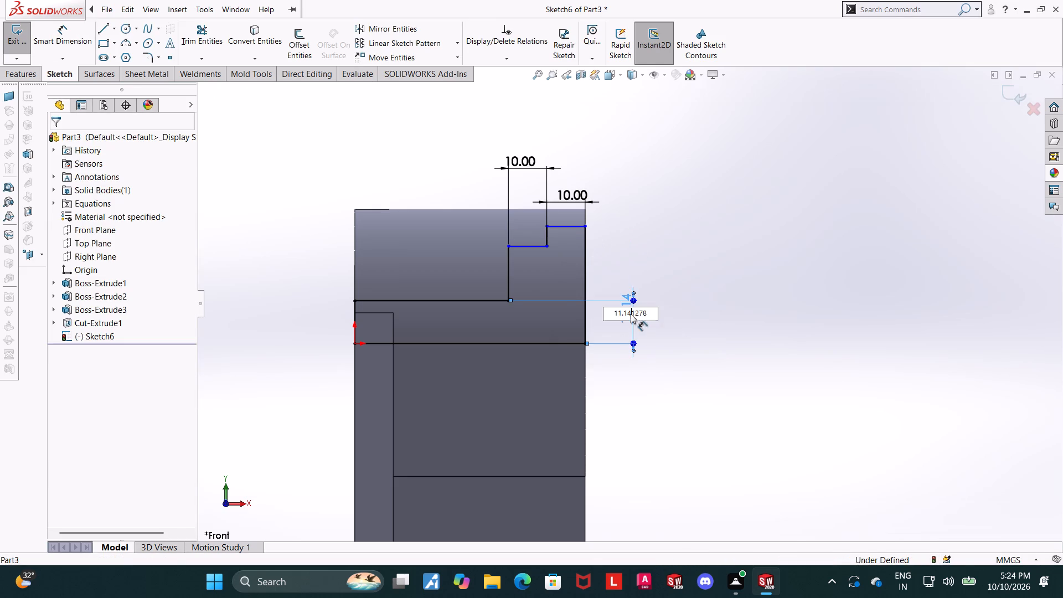
pyautogui.moveTo(651, 315); pyautogui.dragTo(509, 315)
pyautogui.write('20')
pyautogui.press('Return')
pyautogui.press('Escape')
pyautogui.press('Escape')
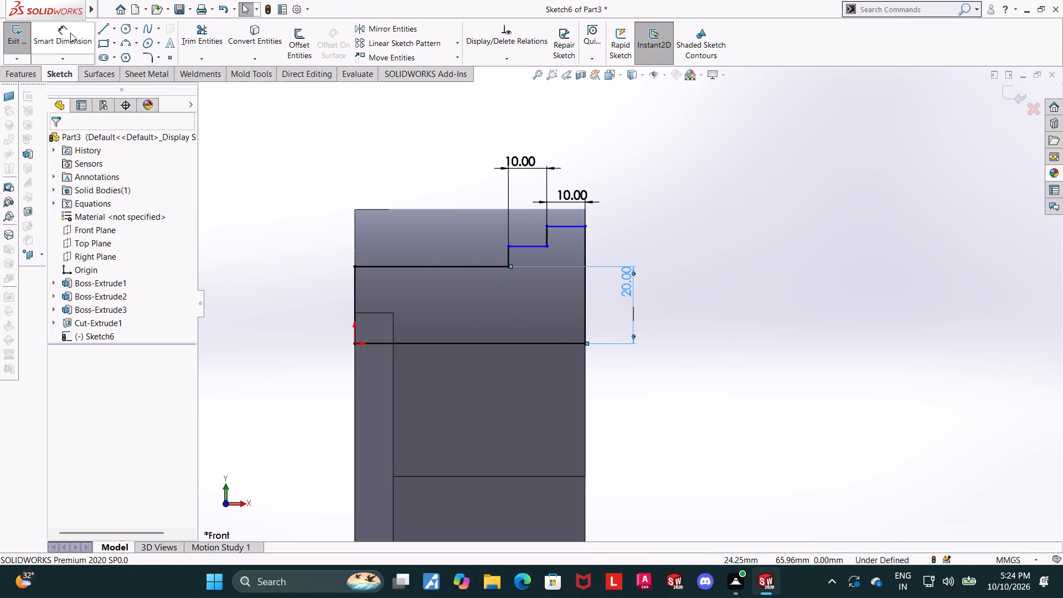
# Dimension the middle step's height above the axis line as 25 mm.
pyautogui.click(70, 33)
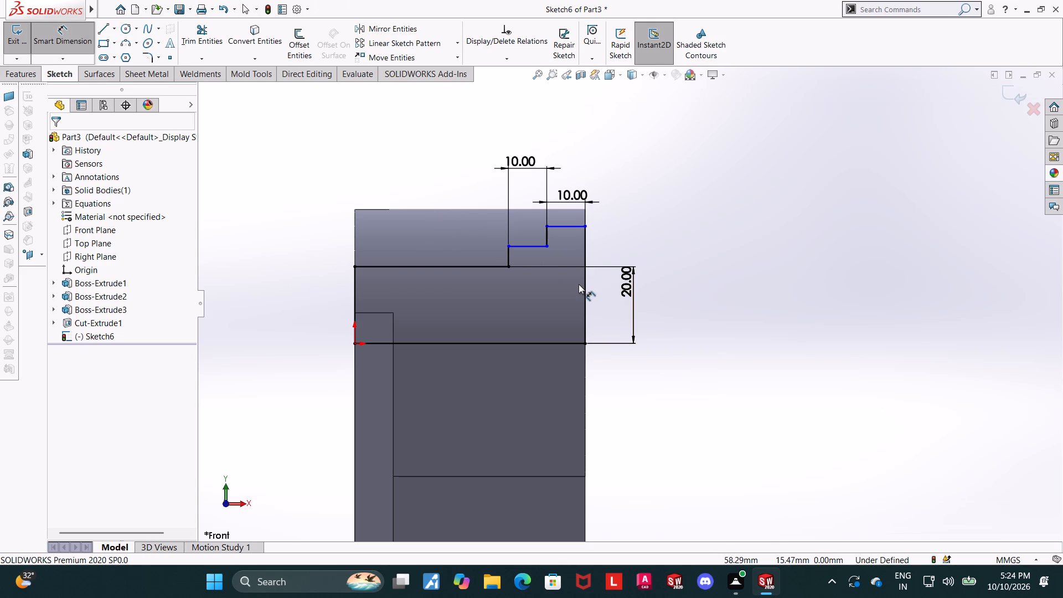
pyautogui.scroll(1, 579, 284)
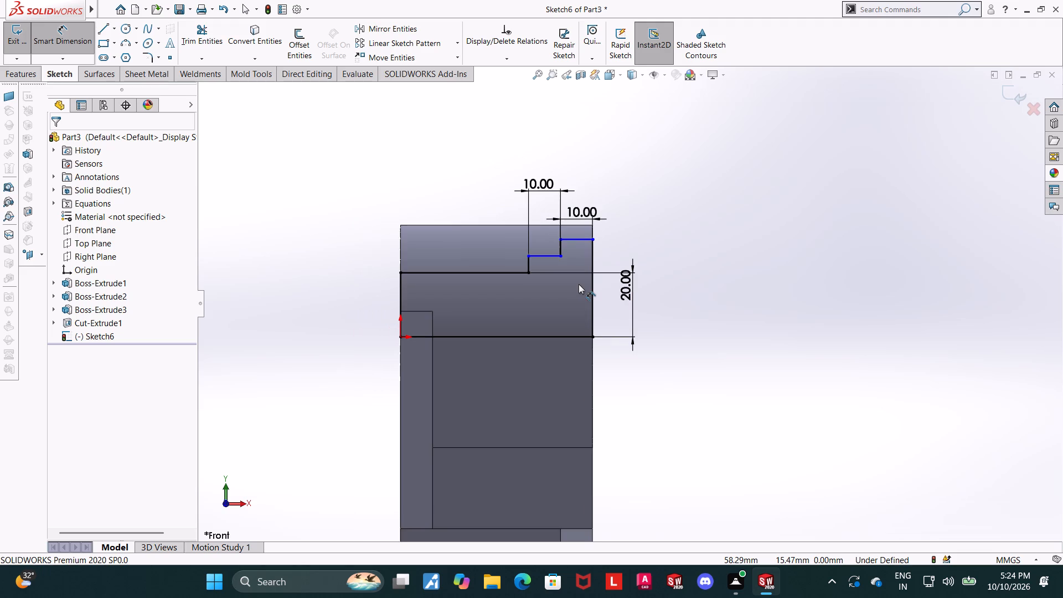
pyautogui.scroll(-1, 548, 216)
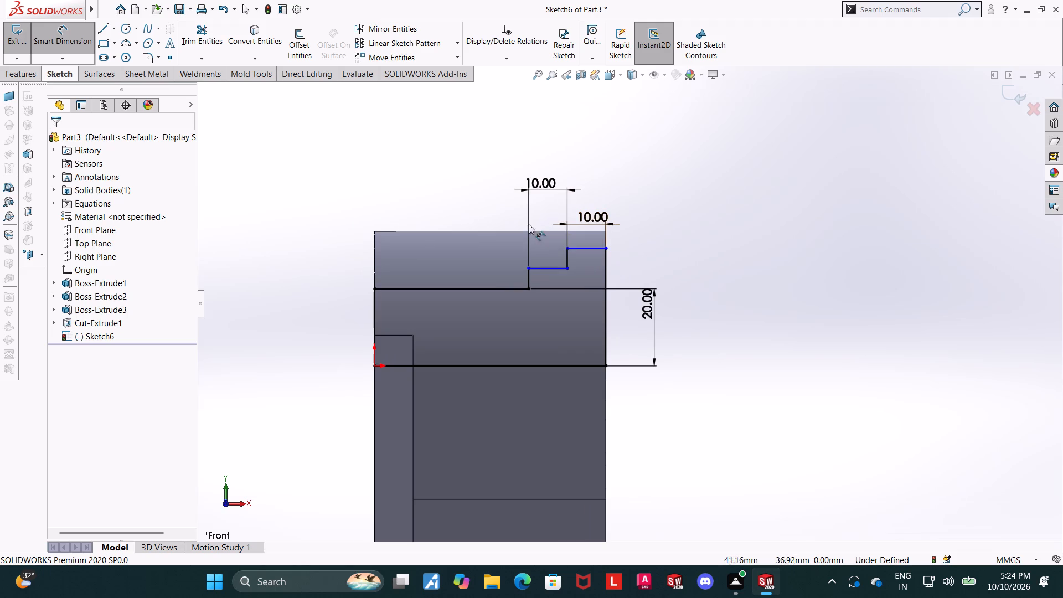
pyautogui.click(546, 270)
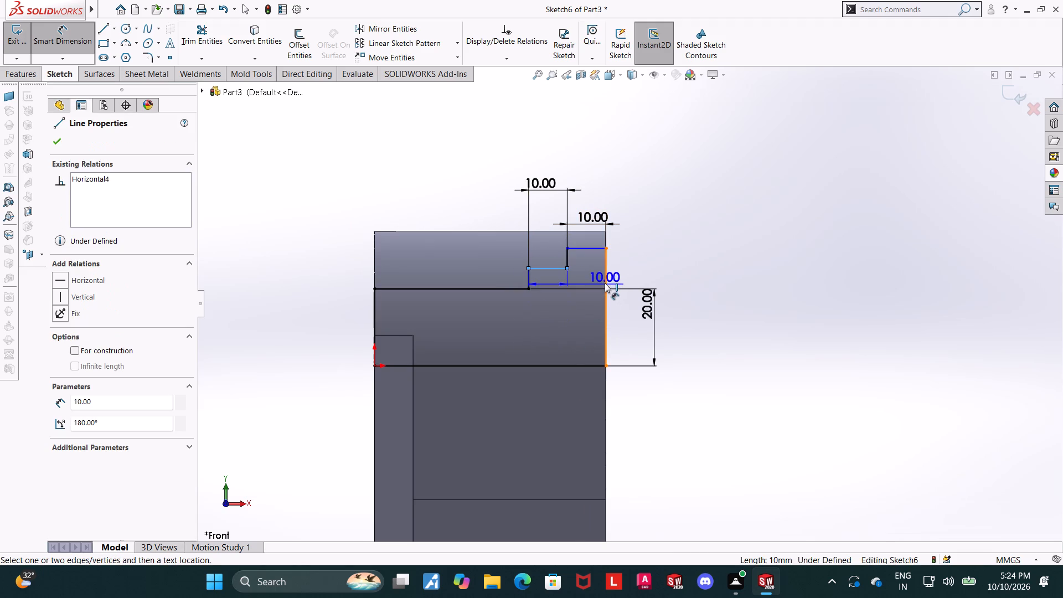
pyautogui.press('Escape')
pyautogui.click(554, 268)
pyautogui.click(564, 365)
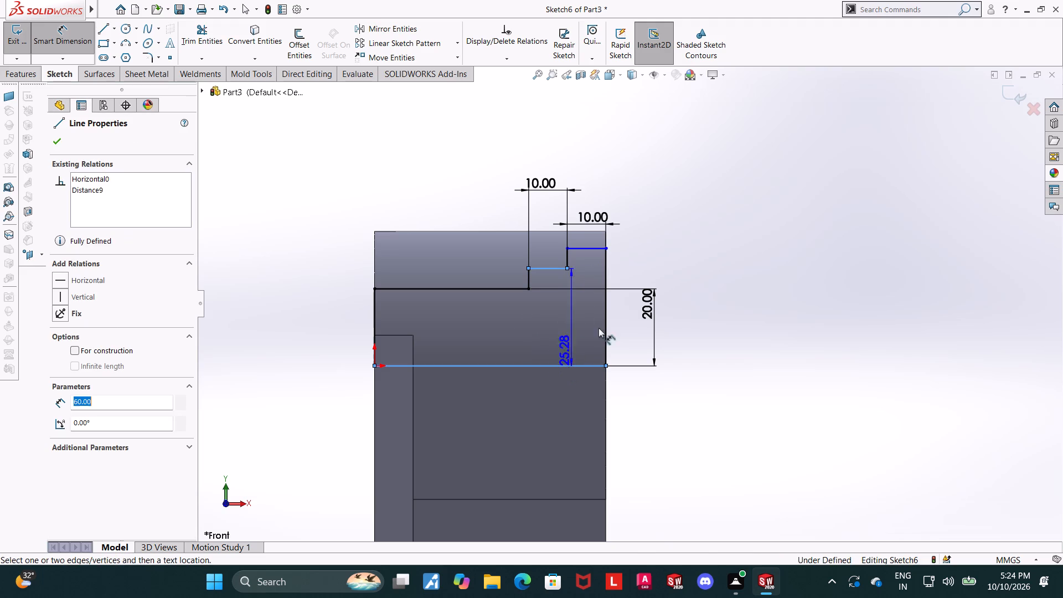
pyautogui.click(702, 295)
pyautogui.write('25')
pyautogui.press('Return')
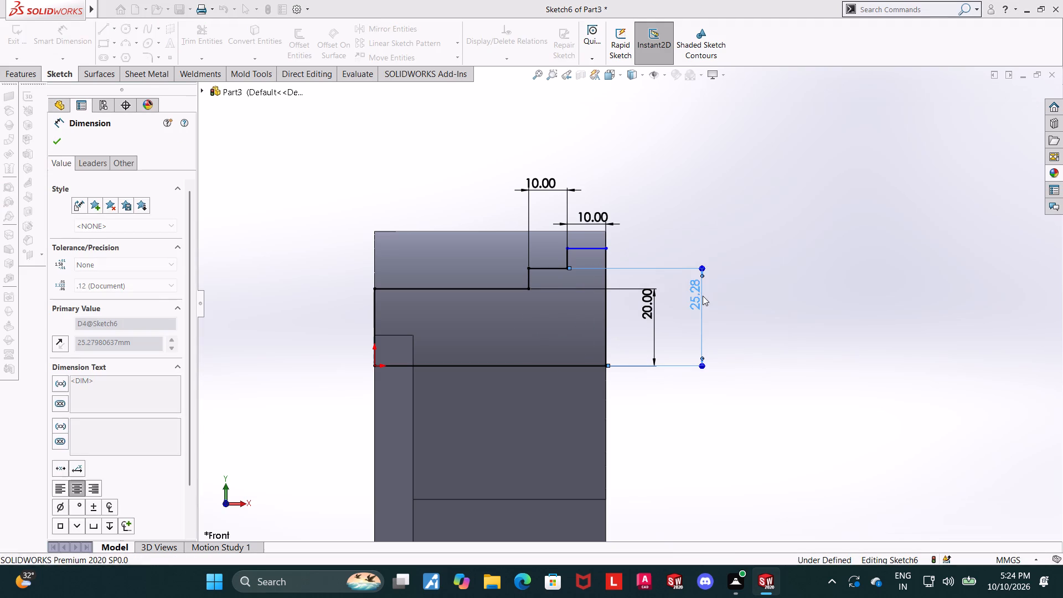
pyautogui.press('Escape')
pyautogui.press('Escape')
pyautogui.press('Escape')
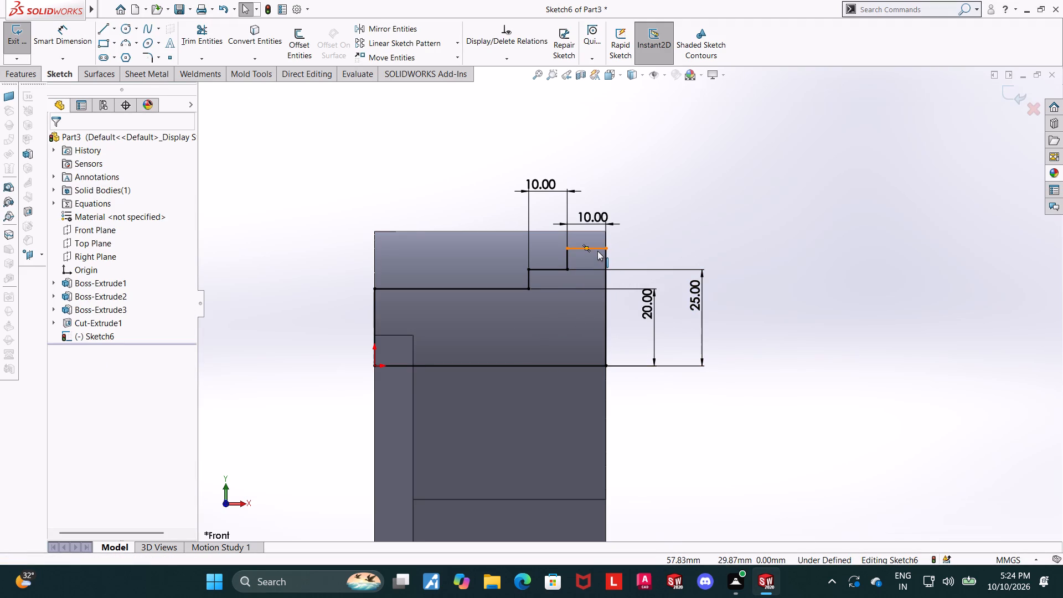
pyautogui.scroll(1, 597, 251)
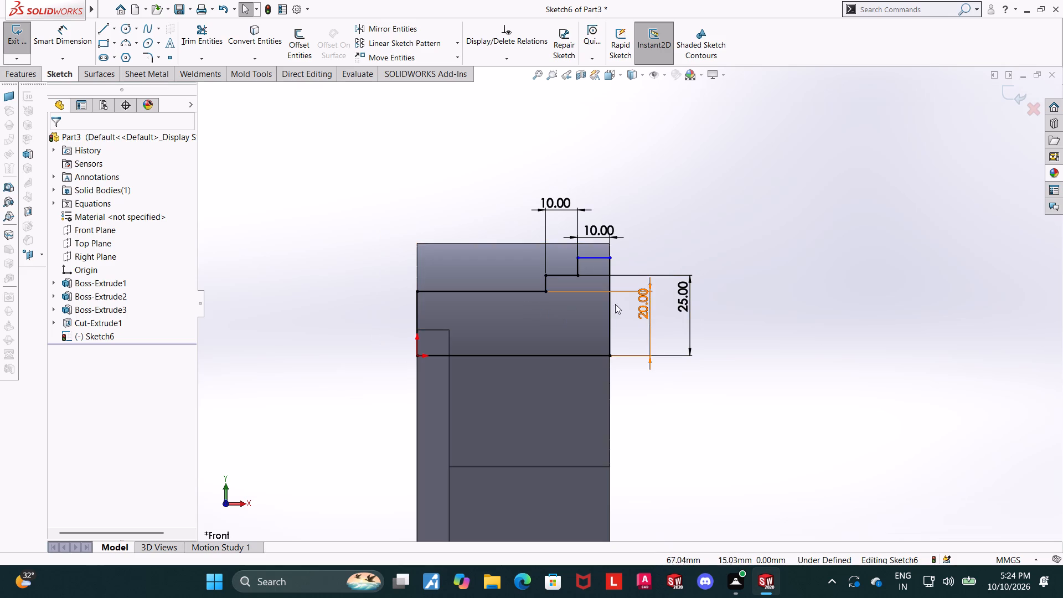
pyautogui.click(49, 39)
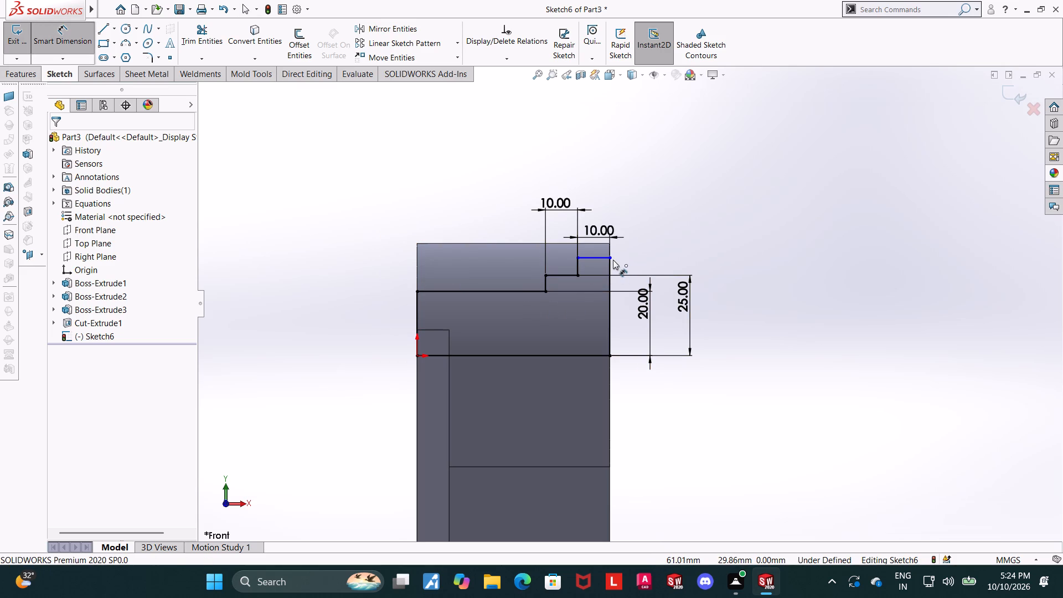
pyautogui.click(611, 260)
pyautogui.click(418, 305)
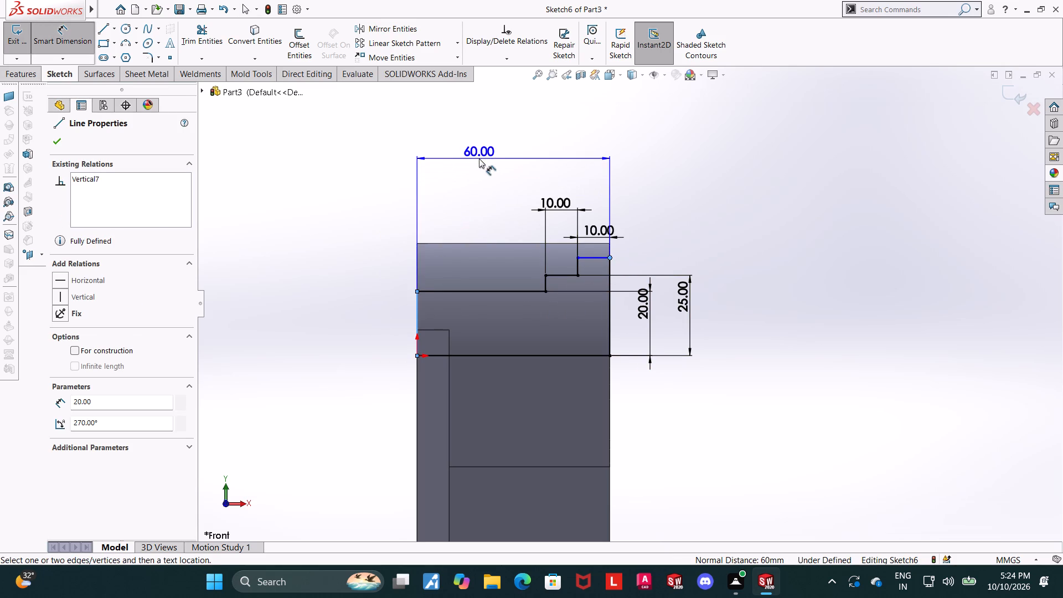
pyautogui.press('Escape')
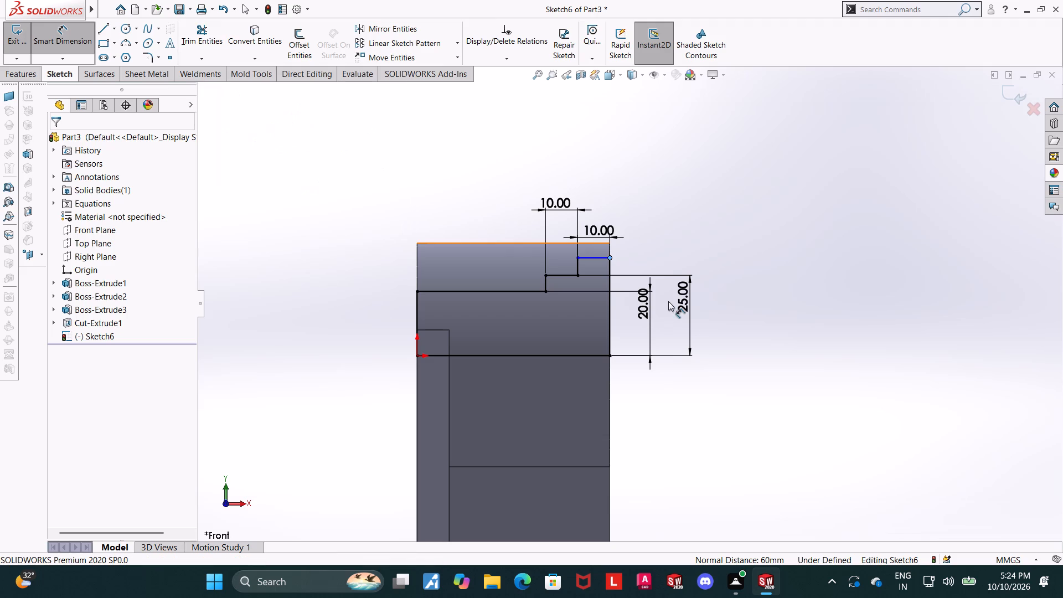
# Examine the stepped profile against the boss from several angles, finishing in the Front view.
pyautogui.scroll(1, 780, 308)
pyautogui.moveTo(776, 307); pyautogui.dragTo(709, 311, button='middle')
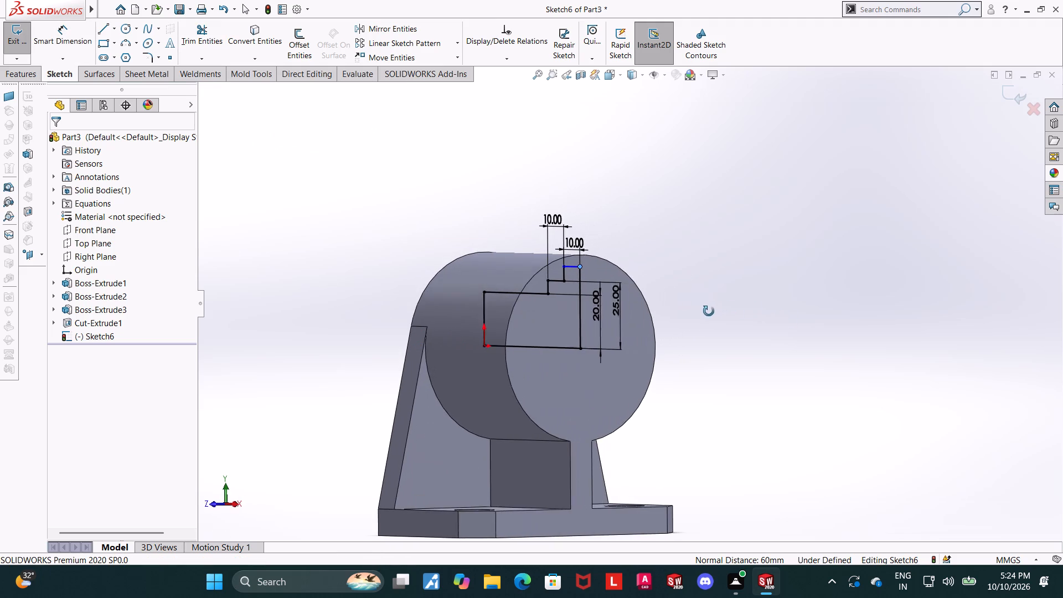
pyautogui.moveTo(709, 311); pyautogui.dragTo(705, 313, button='middle')
pyautogui.click(721, 307)
pyautogui.moveTo(726, 286); pyautogui.dragTo(757, 290, button='middle')
pyautogui.click(758, 290)
pyautogui.moveTo(760, 292); pyautogui.dragTo(811, 308, button='middle')
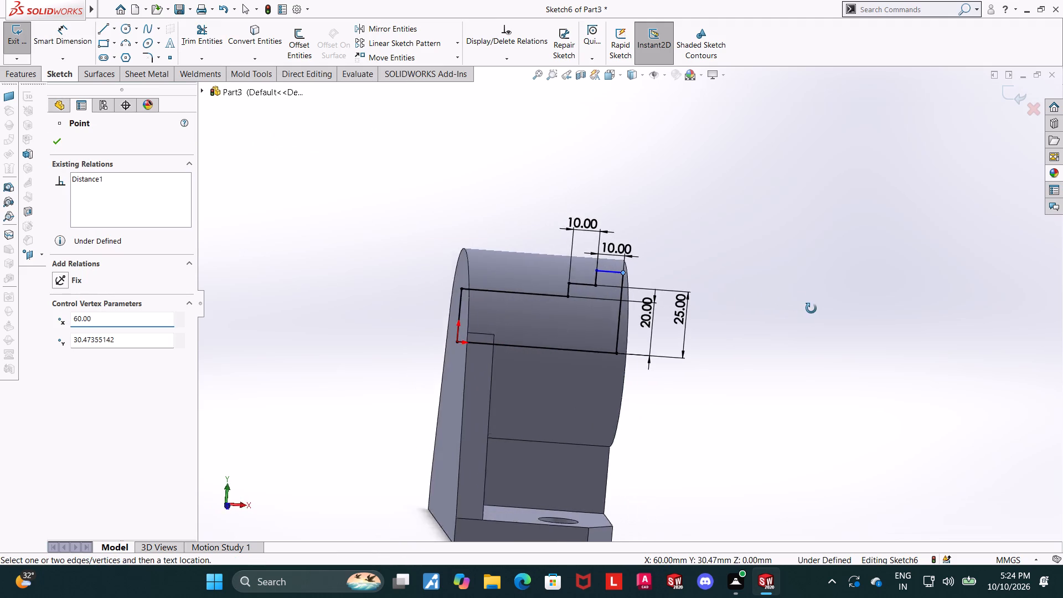
pyautogui.moveTo(811, 308); pyautogui.dragTo(795, 264, button='middle')
pyautogui.click(802, 264)
pyautogui.click(606, 76)
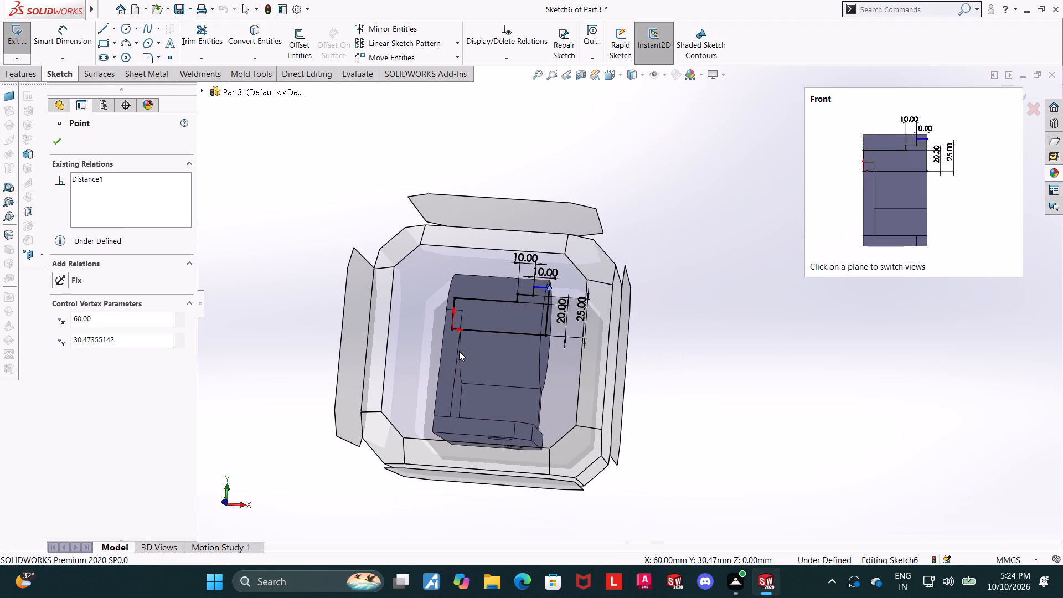
pyautogui.click(459, 351)
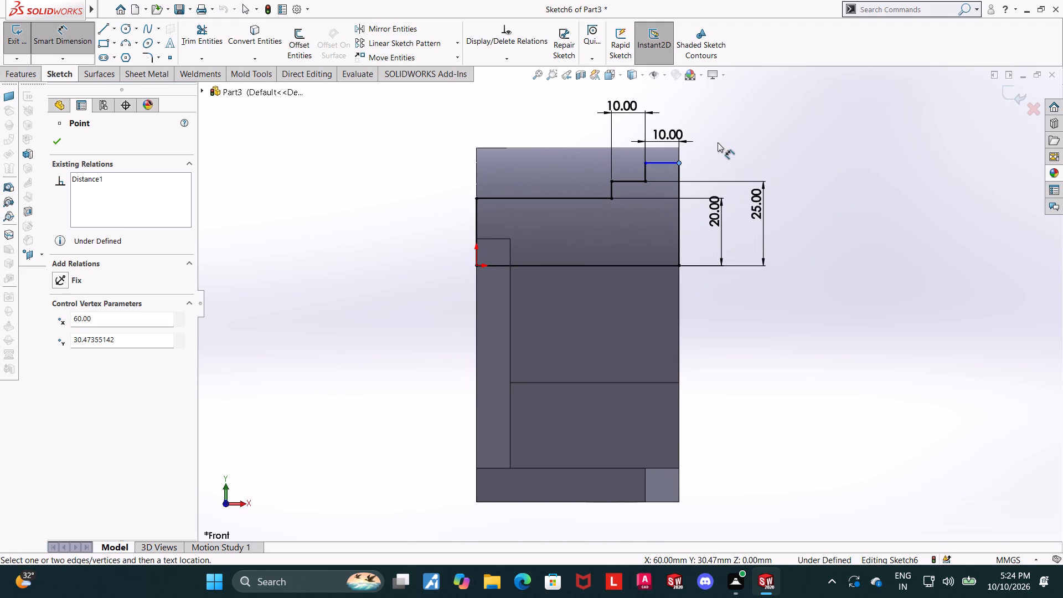
pyautogui.scroll(3, 702, 156)
pyautogui.scroll(-3, 651, 179)
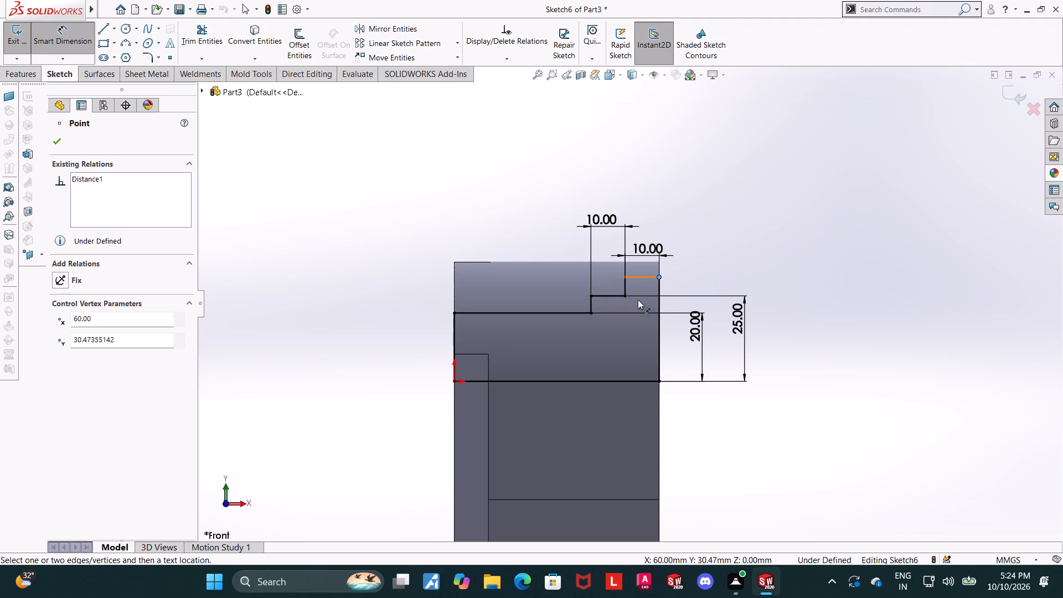
pyautogui.scroll(1, 638, 300)
pyautogui.scroll(-2, 615, 316)
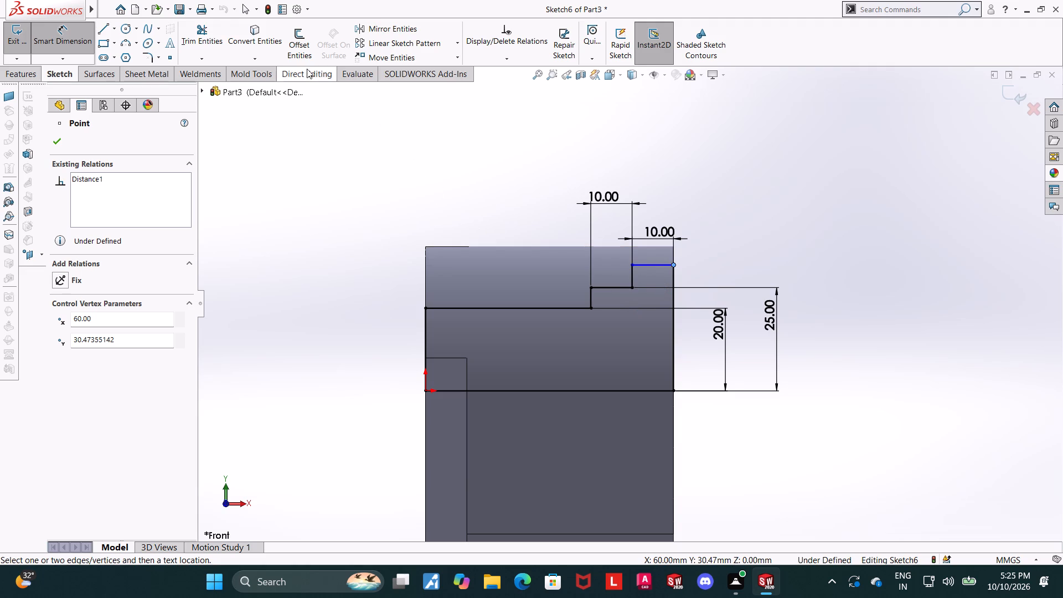
# Trim away the middle step's horizontal line and the vertical lines at both of its ends.
pyautogui.click(218, 37)
pyautogui.moveTo(641, 270); pyautogui.dragTo(604, 282)
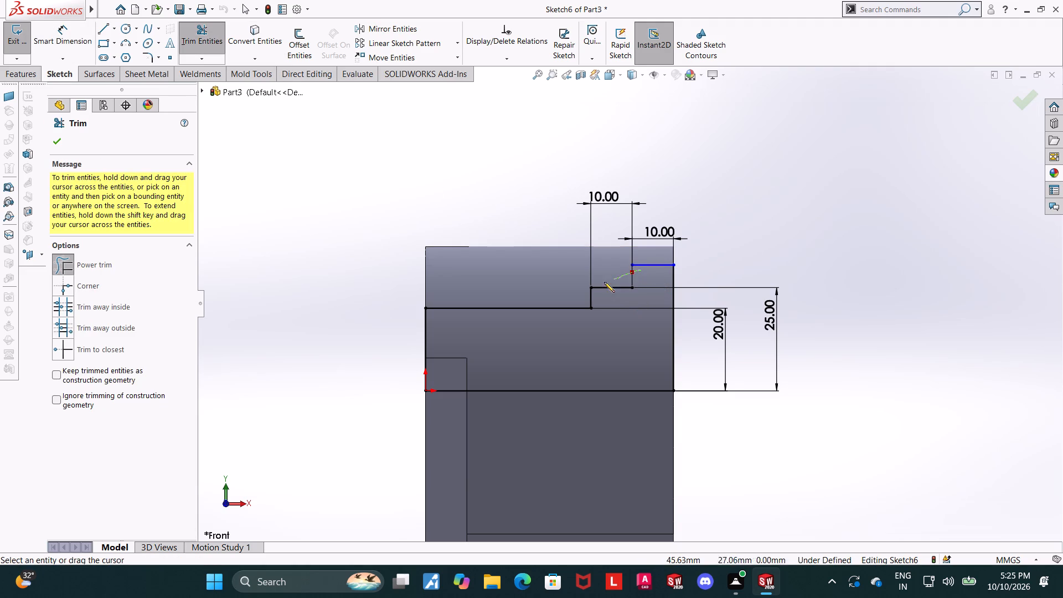
pyautogui.moveTo(604, 282); pyautogui.dragTo(592, 295)
pyautogui.press('Escape')
pyautogui.press('Escape')
pyautogui.press('Escape')
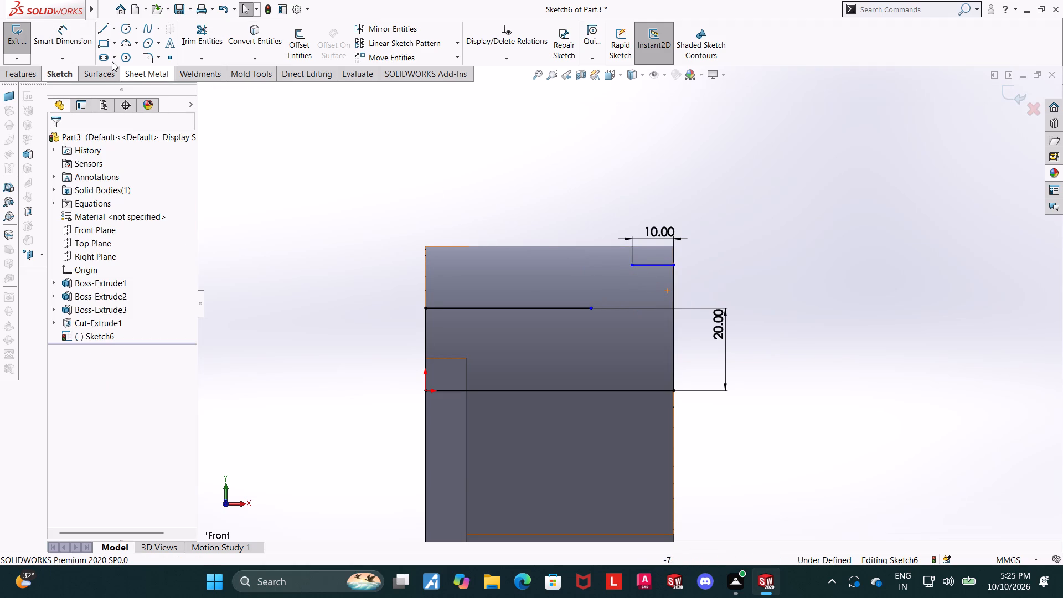
# Draw a vertical line about 10.5 mm down from the top step's free end and a horizontal line about 10 mm to the lowest step's end.
pyautogui.doubleClick(103, 32)
pyautogui.click(633, 268)
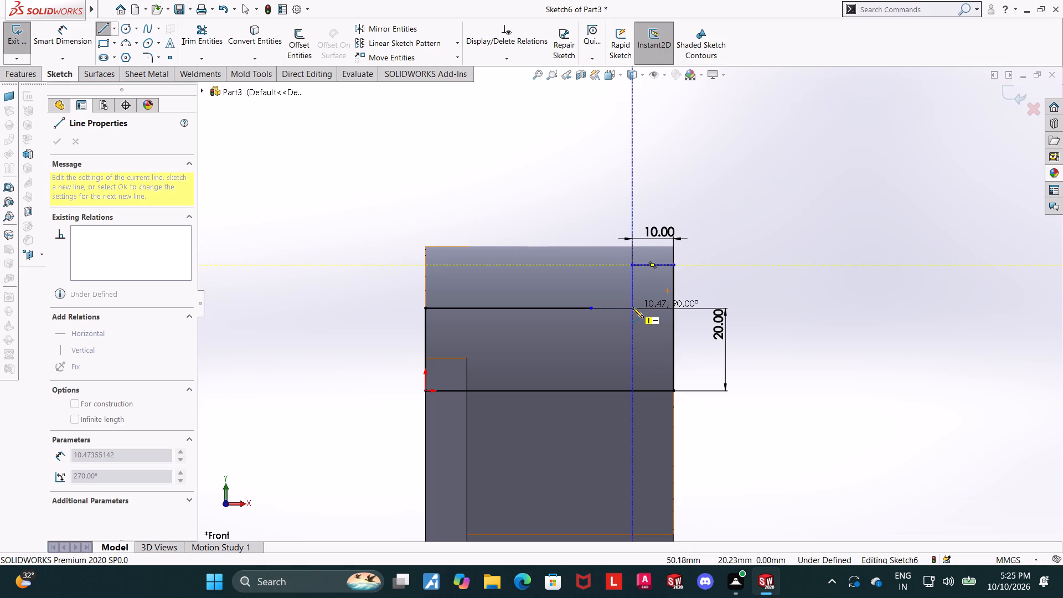
pyautogui.click(633, 308)
pyautogui.click(592, 308)
pyautogui.press('Escape')
pyautogui.press('Escape')
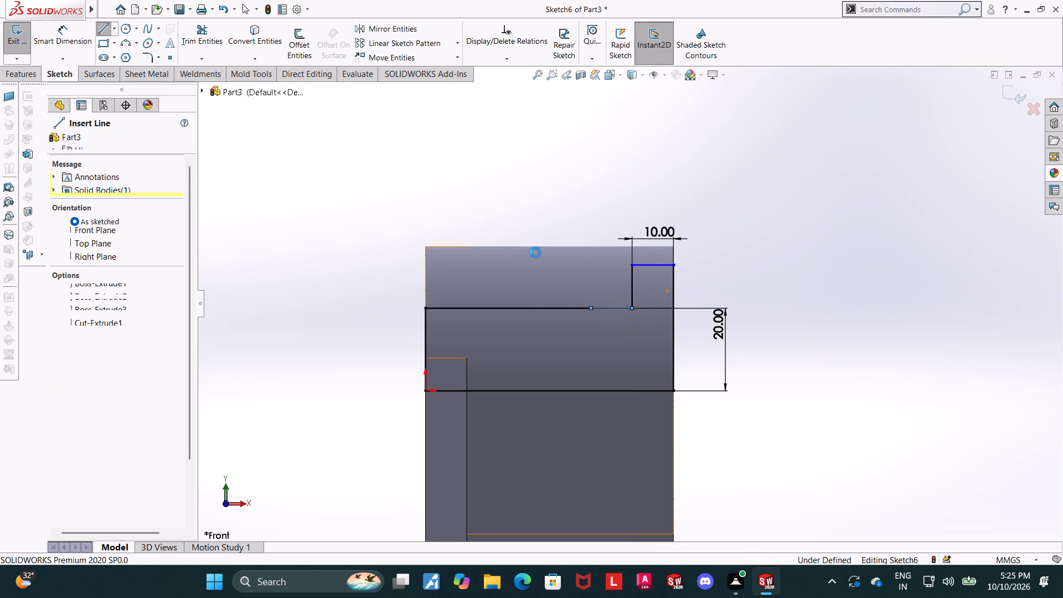
pyautogui.press('Escape')
# Dimension the remaining upper step's height above the axis line as 25 mm.
pyautogui.click(74, 40)
pyautogui.click(643, 264)
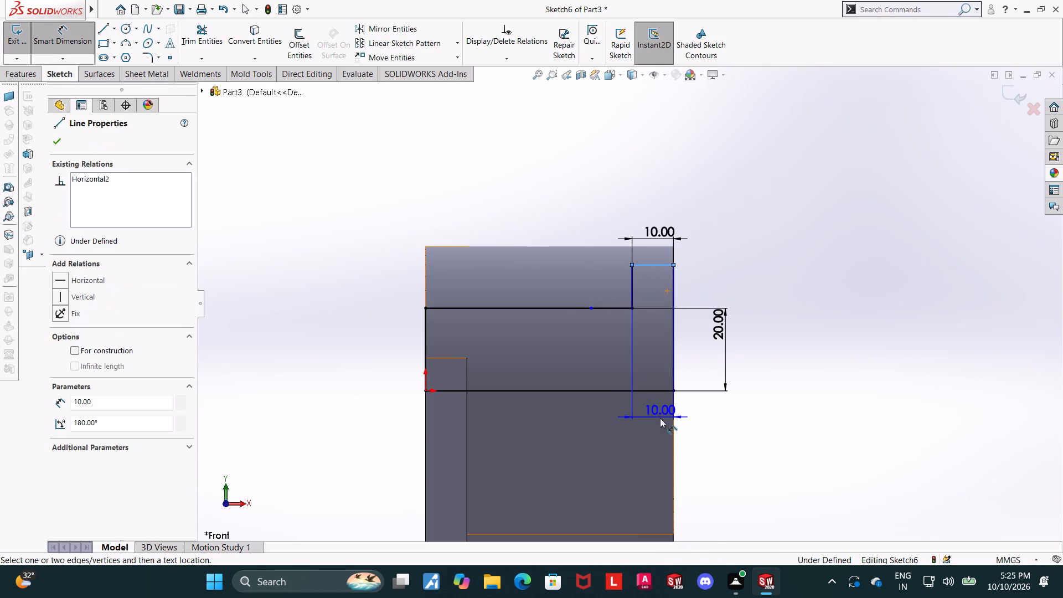
pyautogui.click(655, 390)
pyautogui.click(829, 333)
pyautogui.write('25')
pyautogui.press('Return')
pyautogui.press('Escape')
pyautogui.press('Escape')
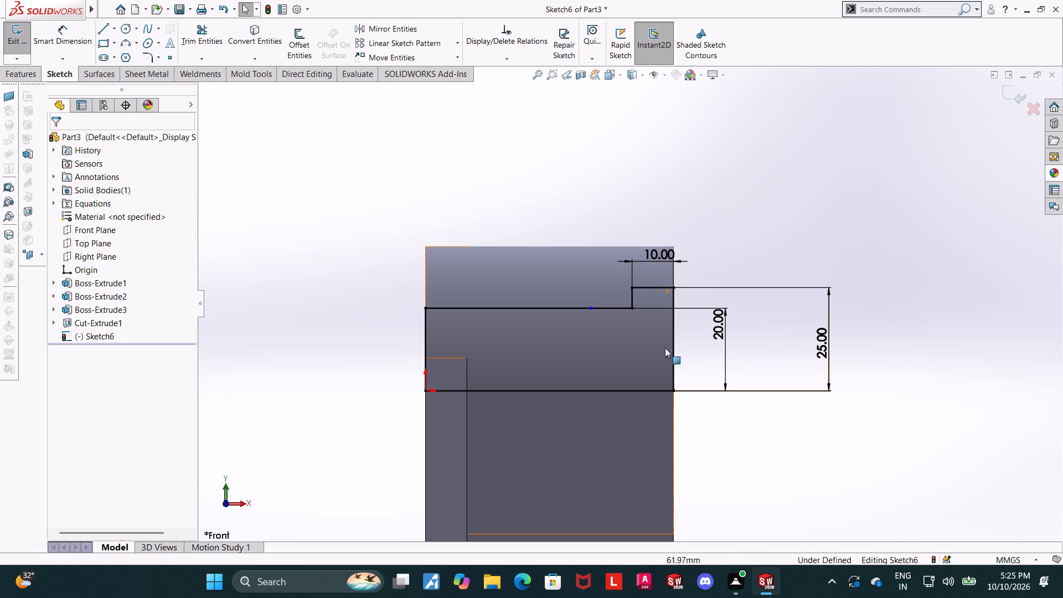
# Dimension the short horizontal segment beside the upper step as 10 mm.
pyautogui.click(69, 25)
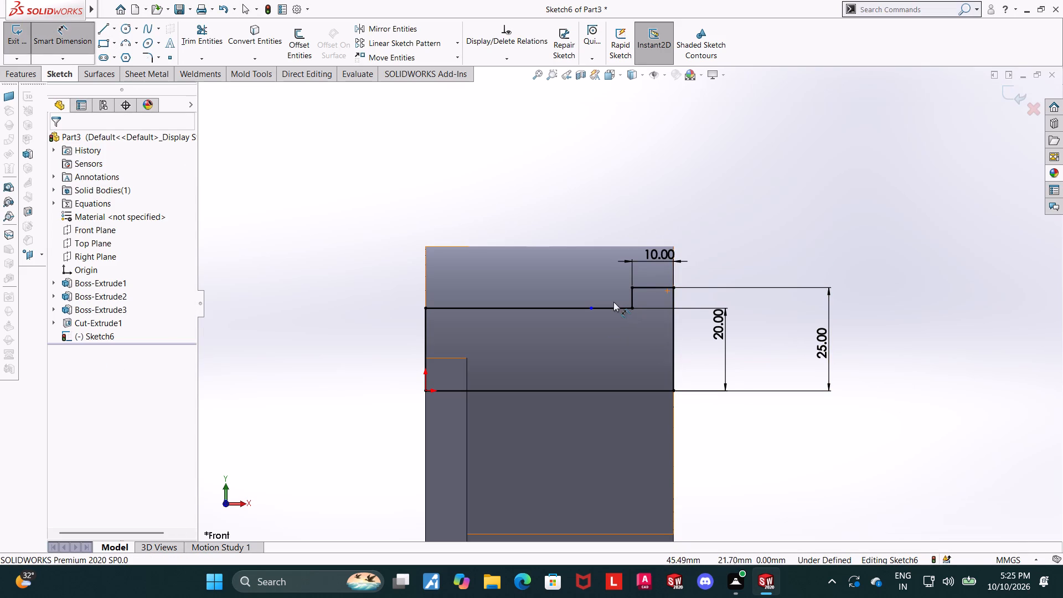
pyautogui.click(611, 306)
pyautogui.click(616, 196)
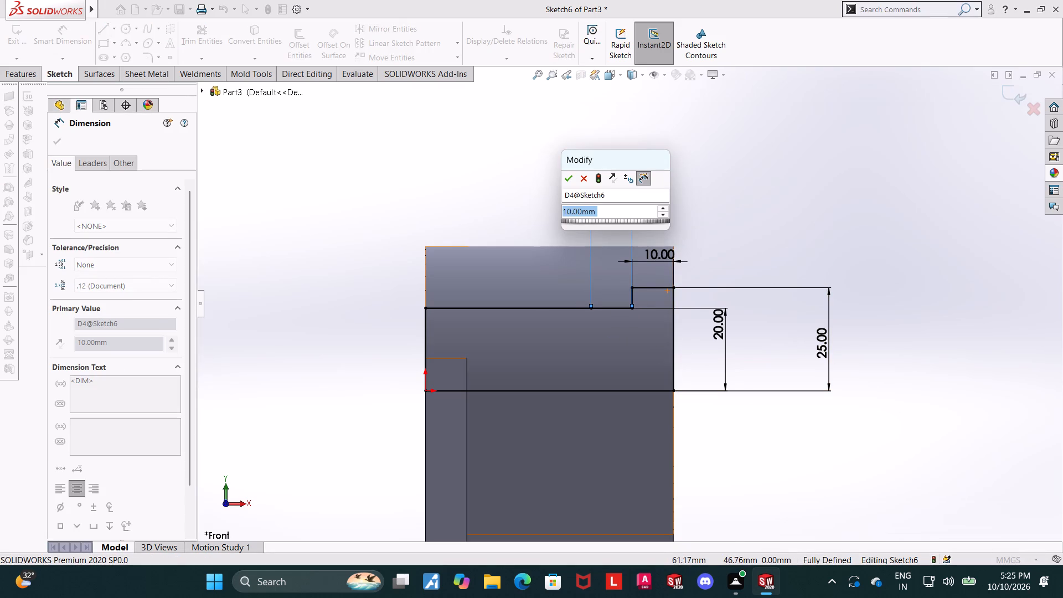
pyautogui.click(564, 184)
# Finish the sketch and cut the stepped bore through the boss with a 360° Revolved Cut about the bottom axis line.
pyautogui.scroll(1, 852, 256)
pyautogui.moveTo(845, 258); pyautogui.dragTo(822, 269, button='middle')
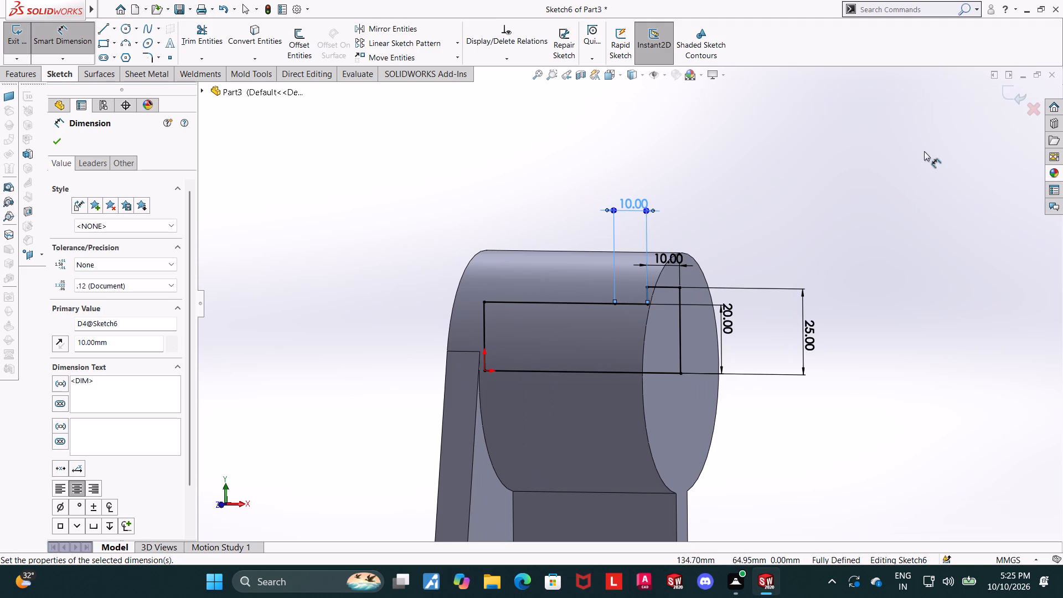
pyautogui.click(1007, 94)
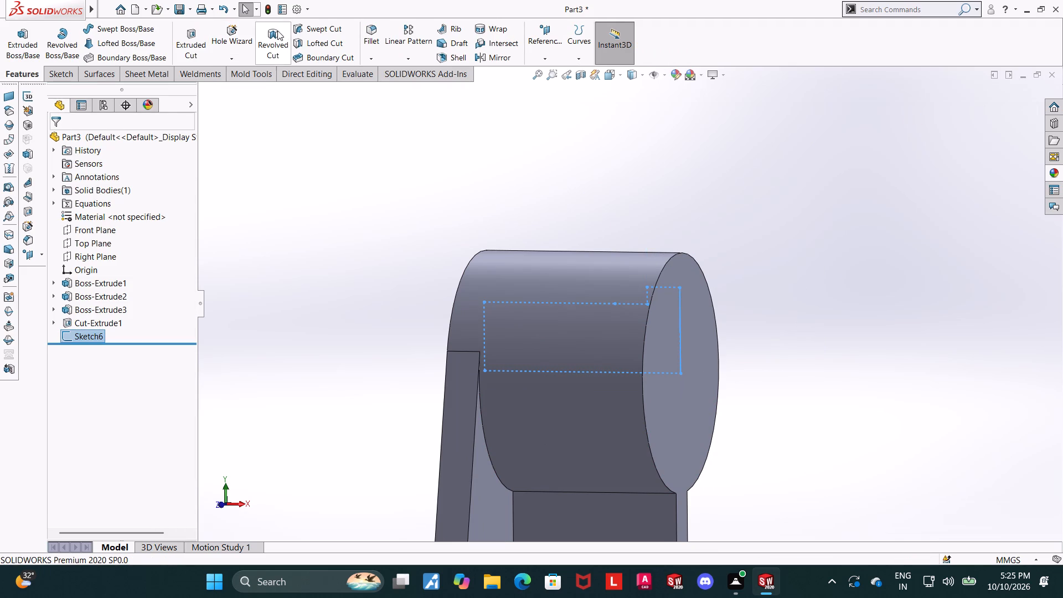
pyautogui.click(277, 30)
pyautogui.click(598, 374)
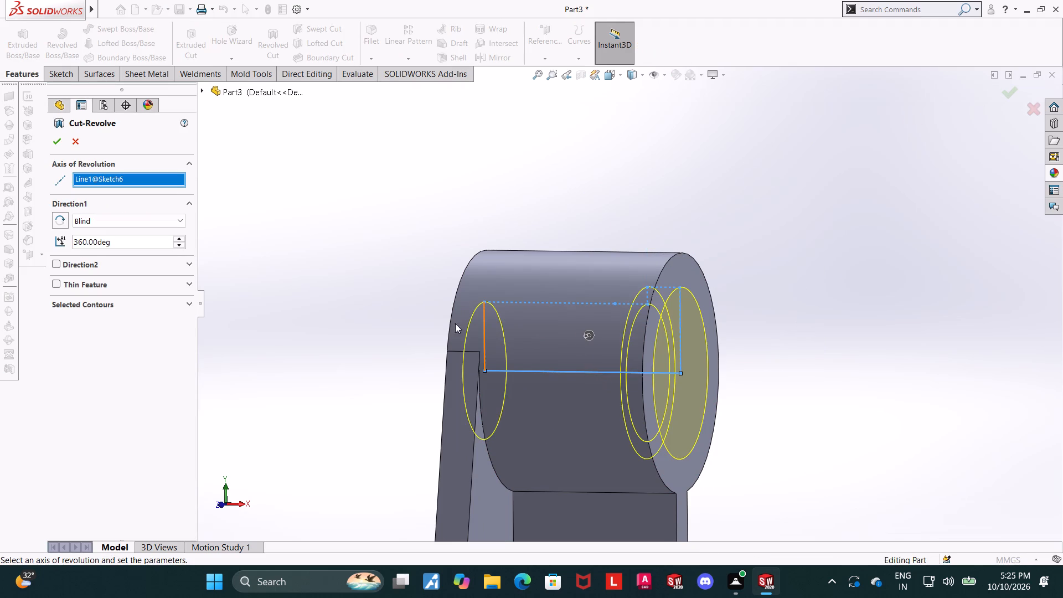
pyautogui.click(54, 138)
pyautogui.click(905, 202)
# Examine the stepped bore and the whole bracket from several angles.
pyautogui.moveTo(791, 251); pyautogui.dragTo(732, 281, button='middle')
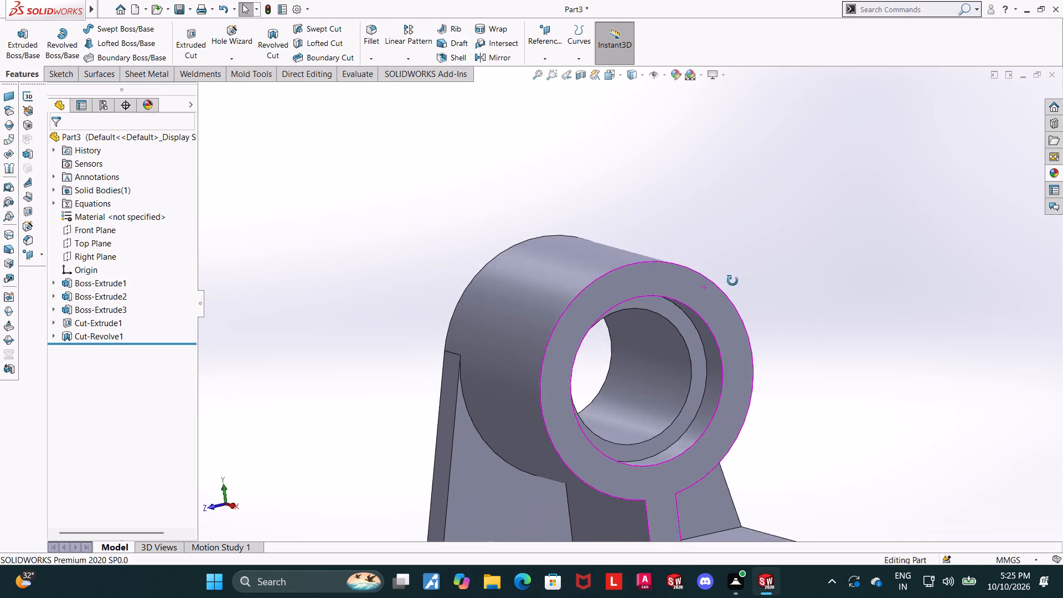
pyautogui.moveTo(732, 281); pyautogui.dragTo(660, 278, button='middle')
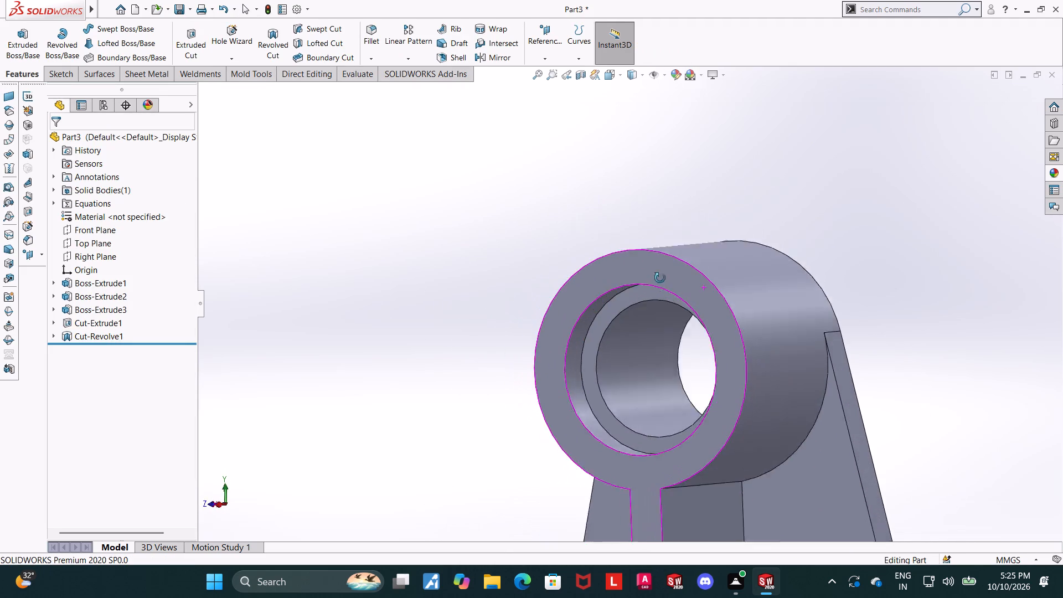
pyautogui.moveTo(660, 278); pyautogui.dragTo(662, 283, button='middle')
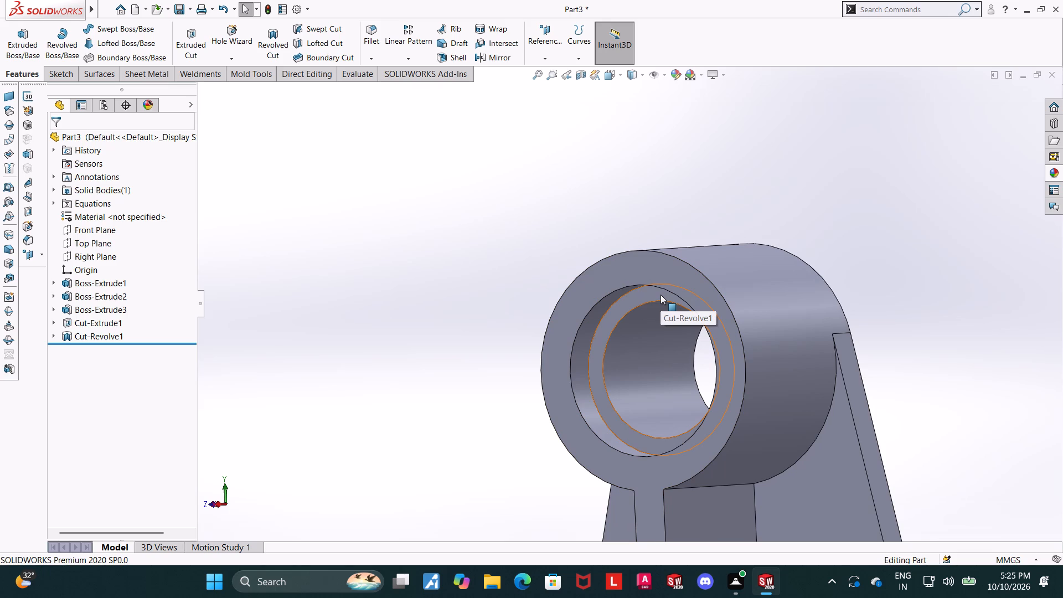
pyautogui.scroll(2, 660, 295)
pyautogui.scroll(-2, 772, 315)
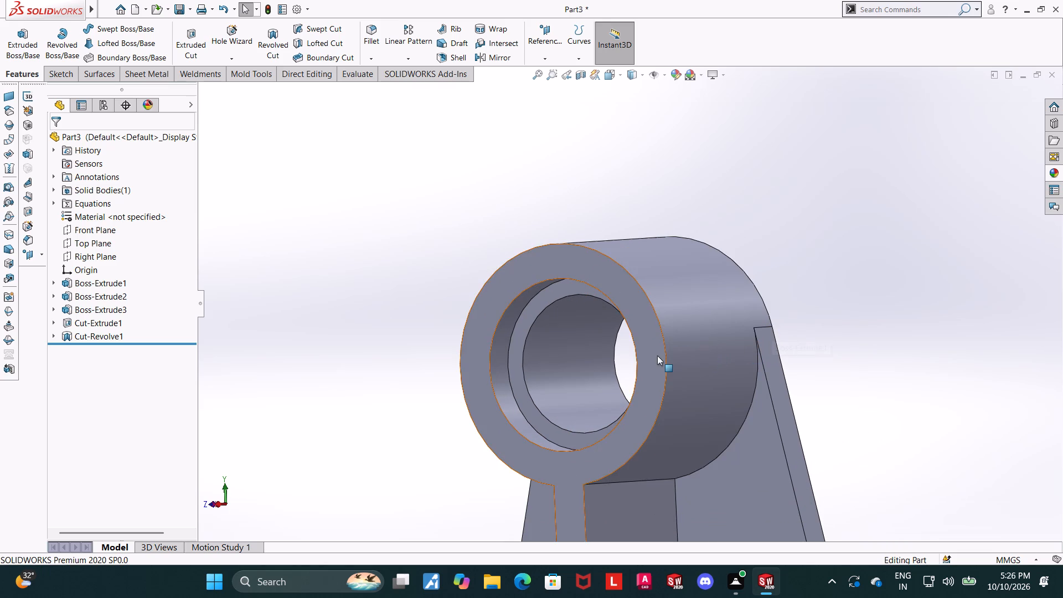
pyautogui.scroll(2, 655, 365)
pyautogui.moveTo(654, 369); pyautogui.dragTo(669, 375, button='middle')
pyautogui.scroll(1, 674, 360)
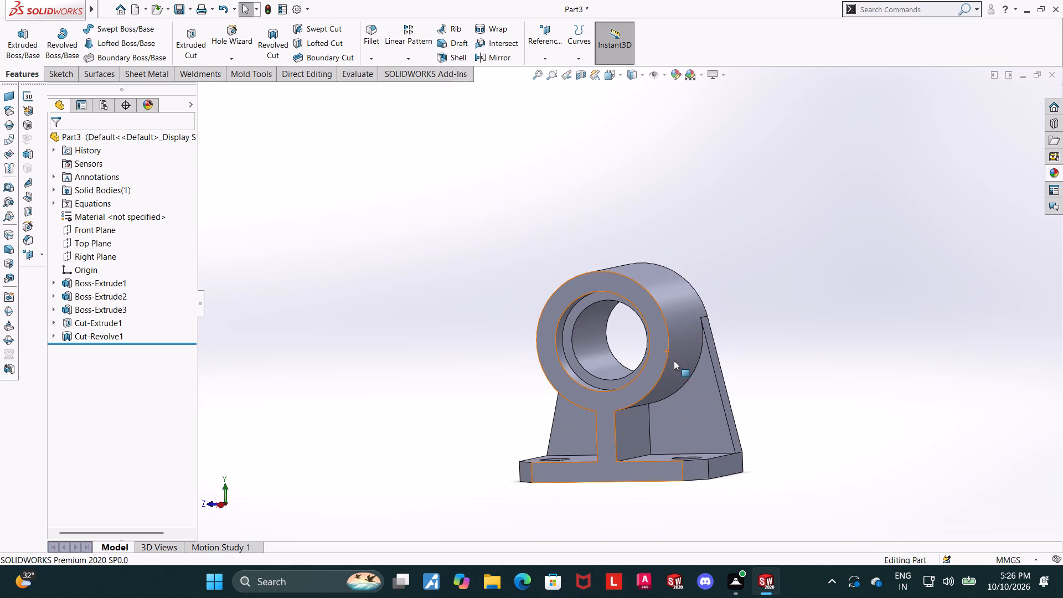
pyautogui.scroll(1, 674, 360)
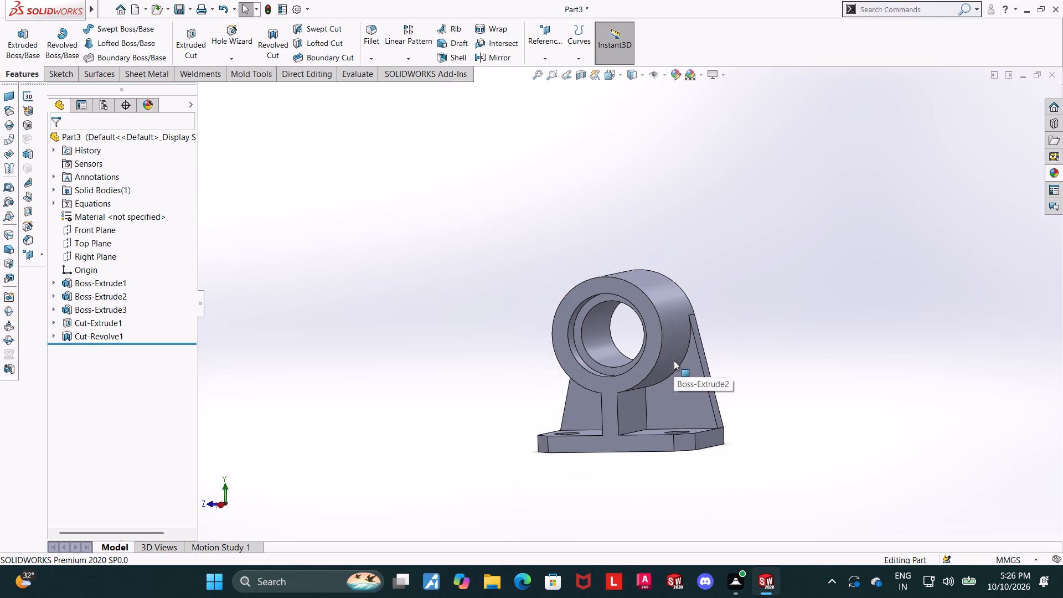
pyautogui.moveTo(674, 360); pyautogui.dragTo(688, 362, button='middle')
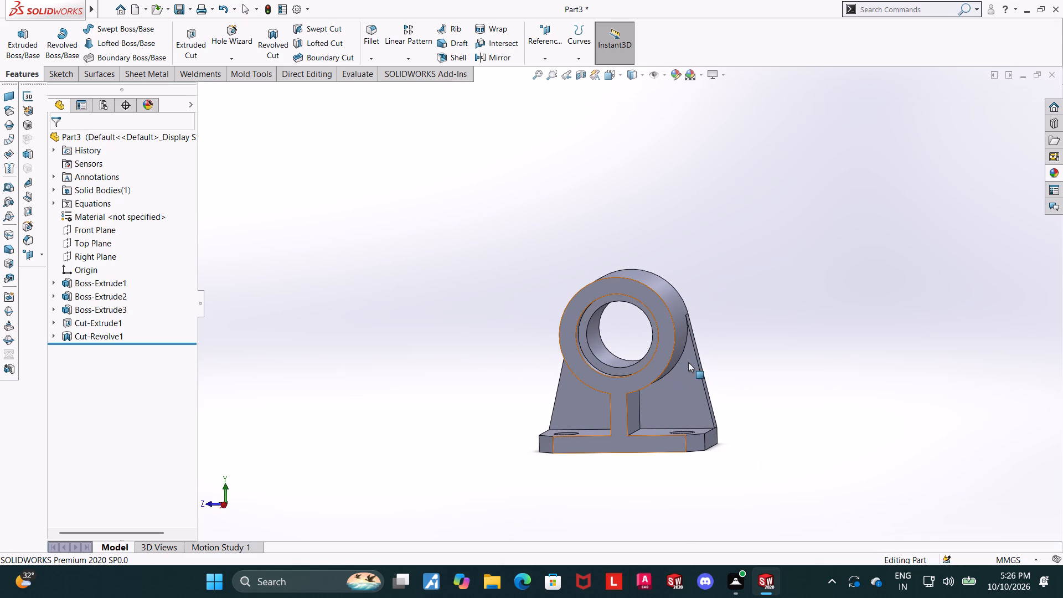
pyautogui.moveTo(690, 363); pyautogui.dragTo(667, 409, button='middle')
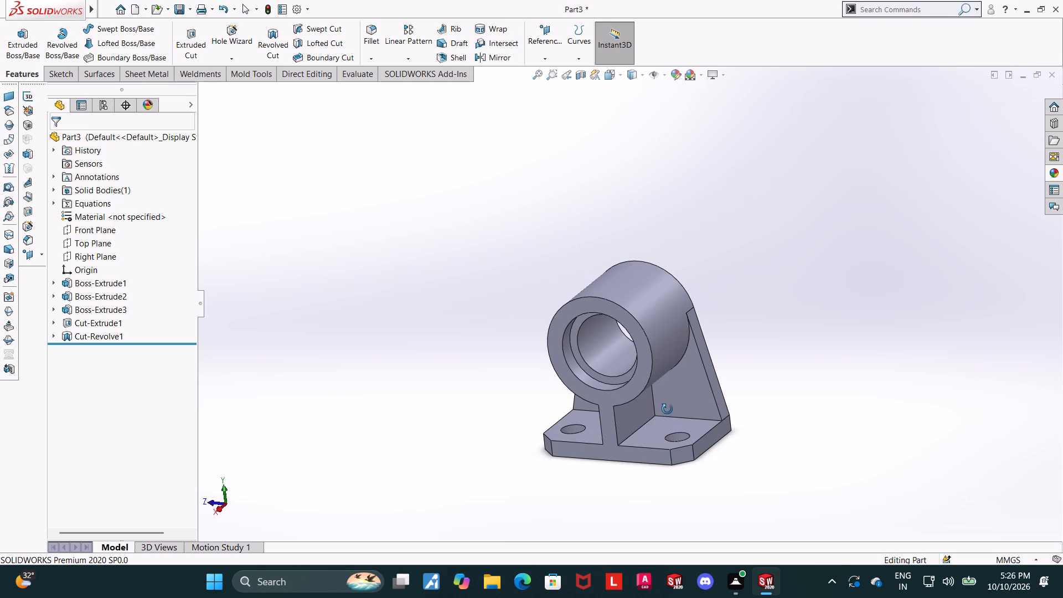
pyautogui.moveTo(667, 409); pyautogui.dragTo(673, 425, button='middle')
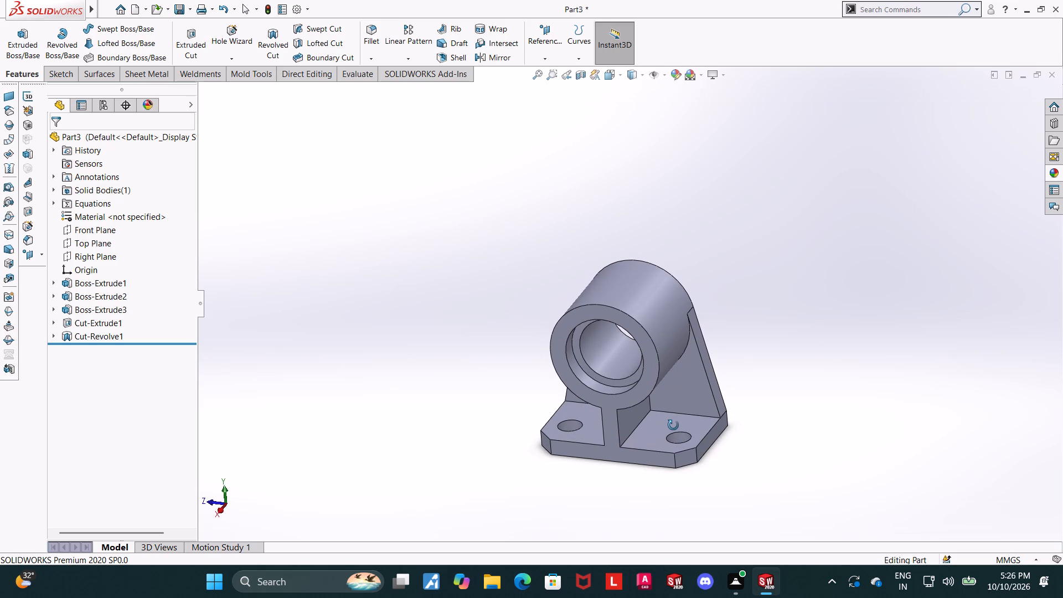
pyautogui.moveTo(673, 425); pyautogui.dragTo(673, 427, button='middle')
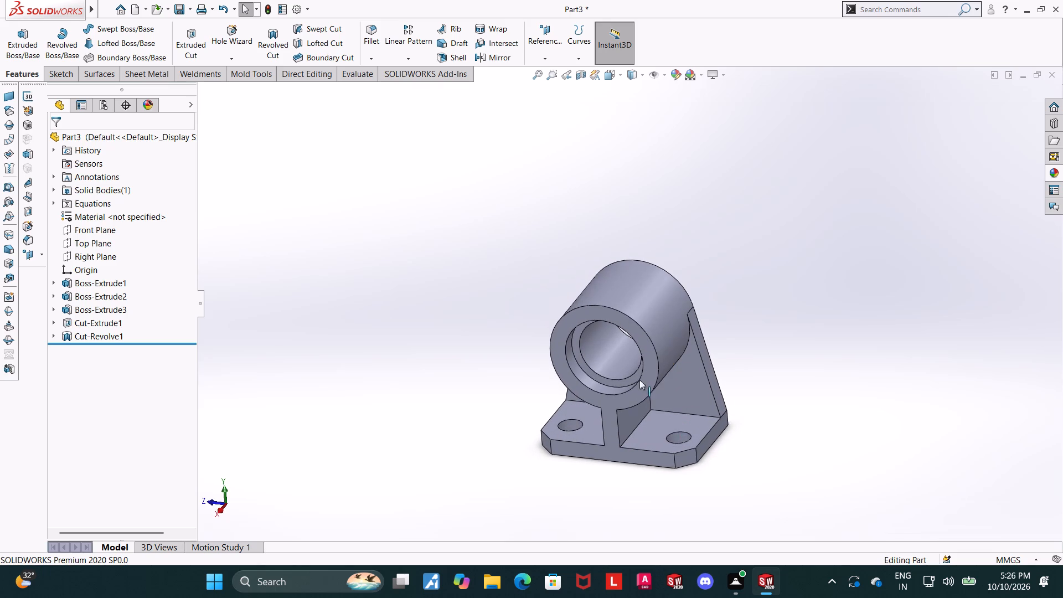
pyautogui.scroll(-4, 637, 379)
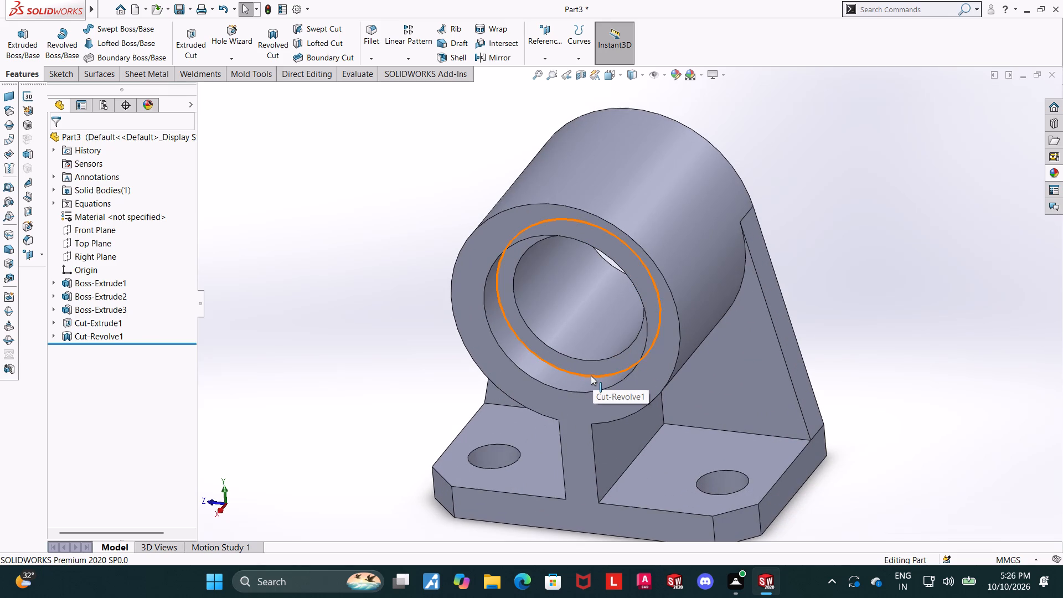
# Measure the circular edge at the inner end of the larger bore.
pyautogui.click(591, 404)
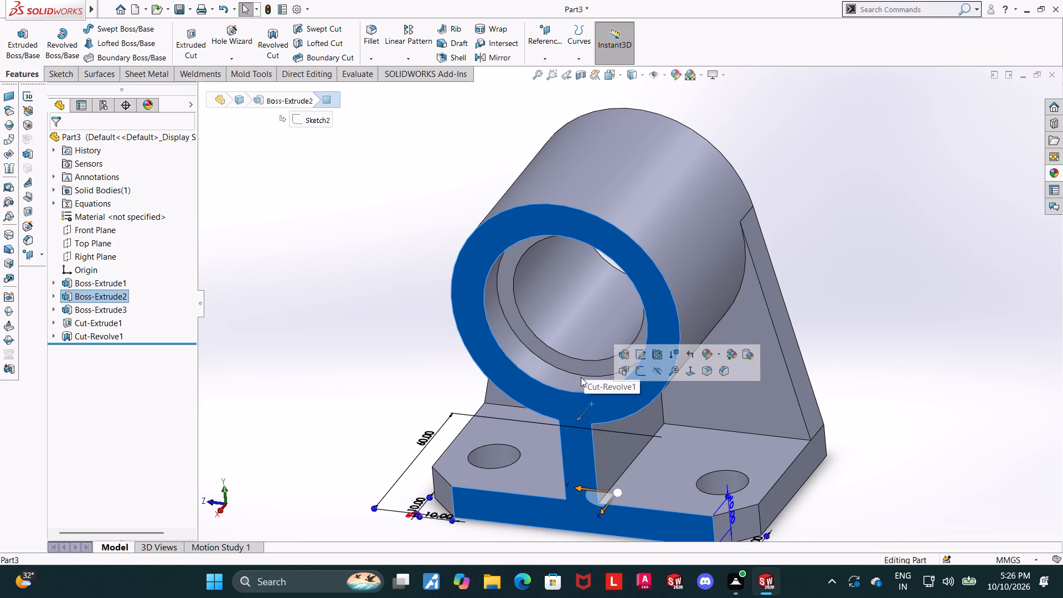
pyautogui.click(578, 375)
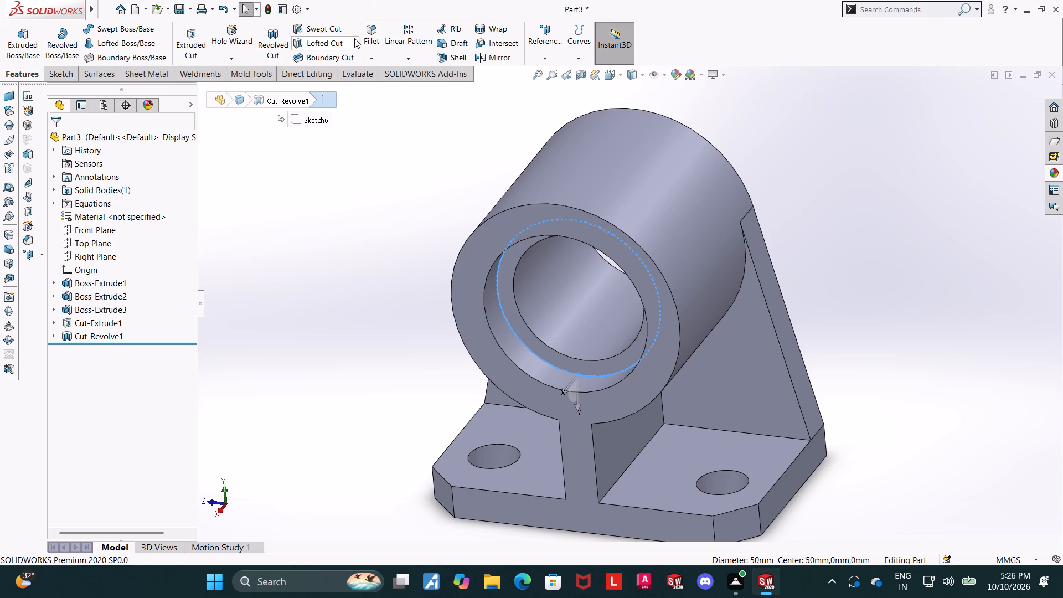
pyautogui.click(354, 71)
pyautogui.click(107, 42)
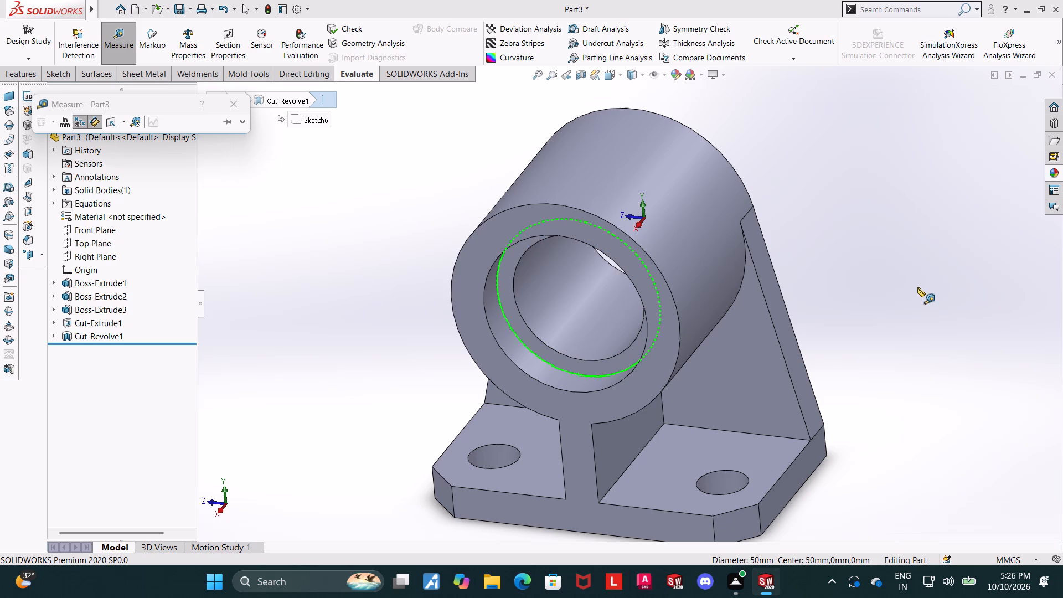
# Sketch a corner rectangle about 36 by 70 mm on the boss's front ring face, covering the half on the +Z side.
pyautogui.press('Escape')
pyautogui.press('Escape')
pyautogui.scroll(2, 917, 289)
pyautogui.moveTo(925, 310); pyautogui.dragTo(945, 262, button='middle')
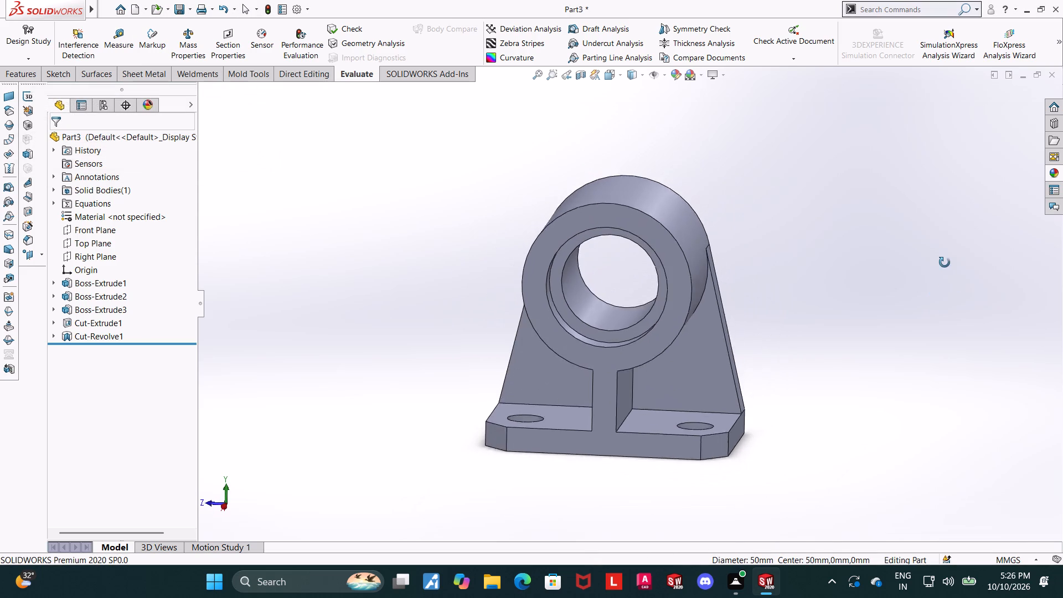
pyautogui.moveTo(945, 262); pyautogui.dragTo(945, 246, button='middle')
pyautogui.click(606, 76)
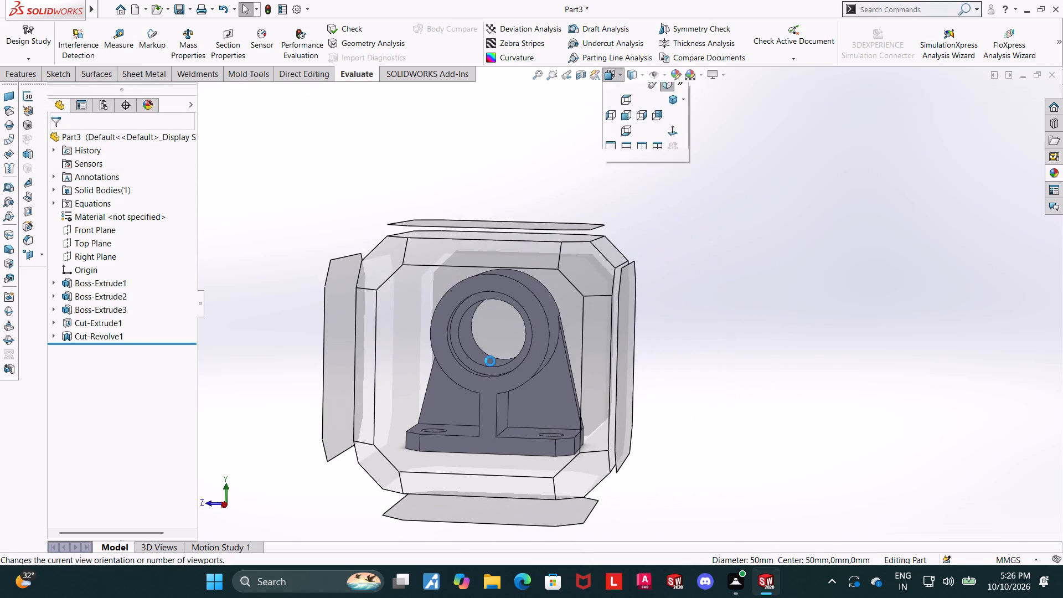
pyautogui.click(490, 361)
pyautogui.scroll(2, 704, 347)
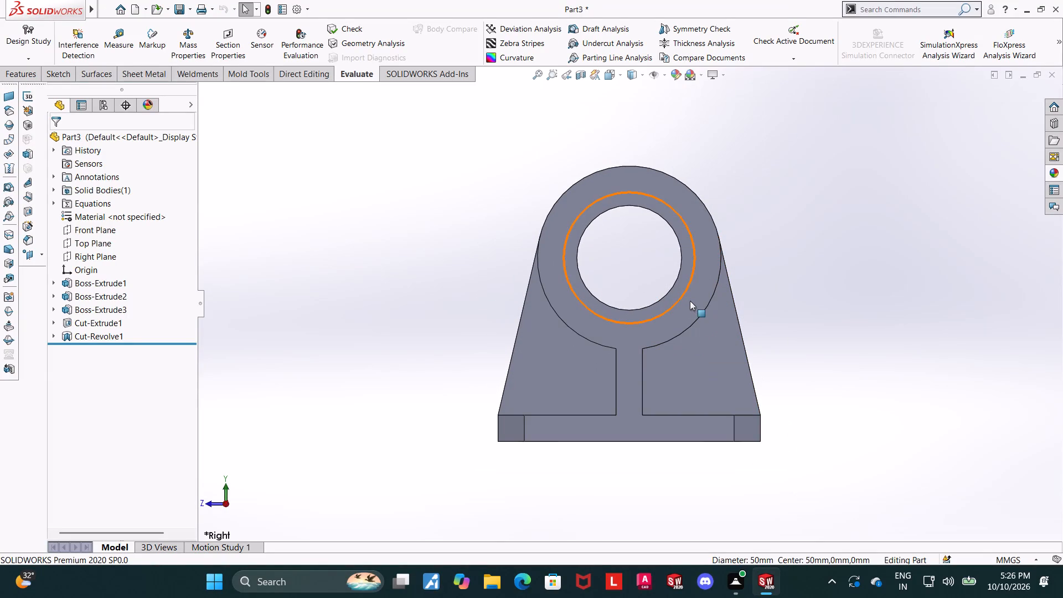
pyautogui.scroll(-1, 691, 305)
pyautogui.scroll(-1, 692, 152)
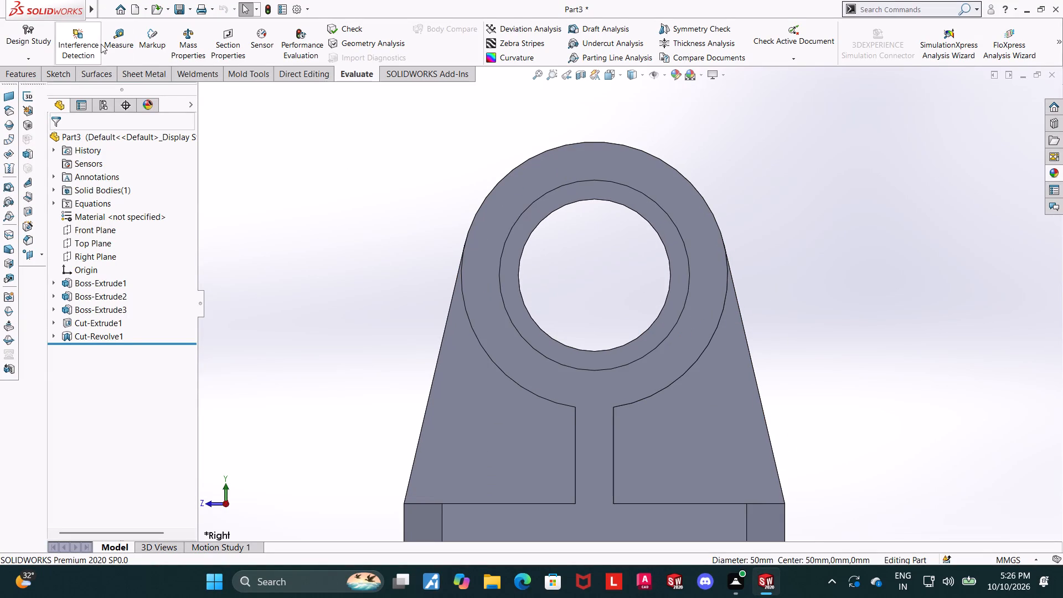
pyautogui.click(505, 190)
pyautogui.click(557, 164)
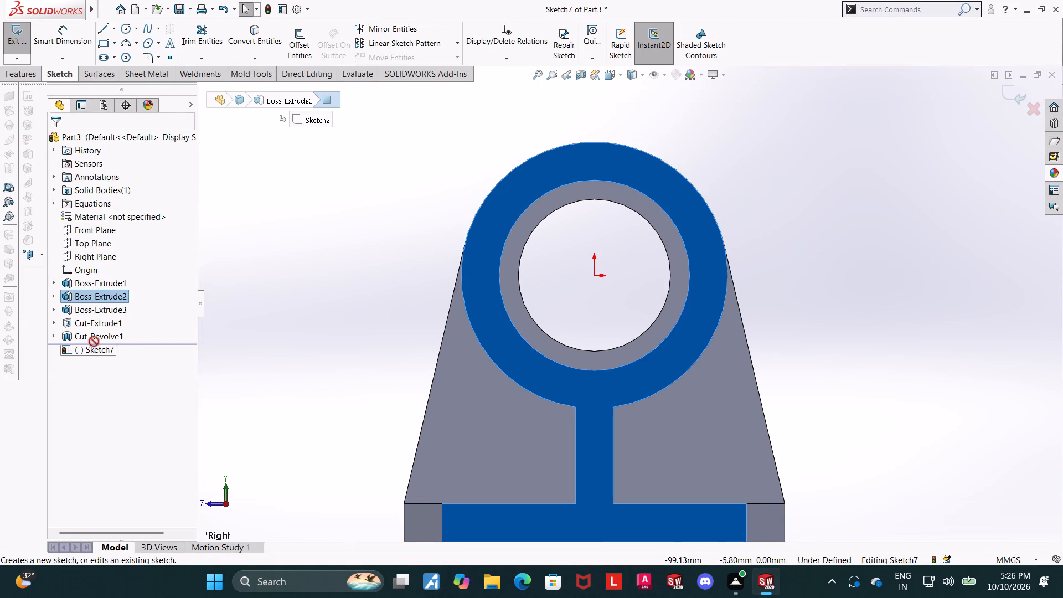
pyautogui.click(94, 347)
pyautogui.press('Escape')
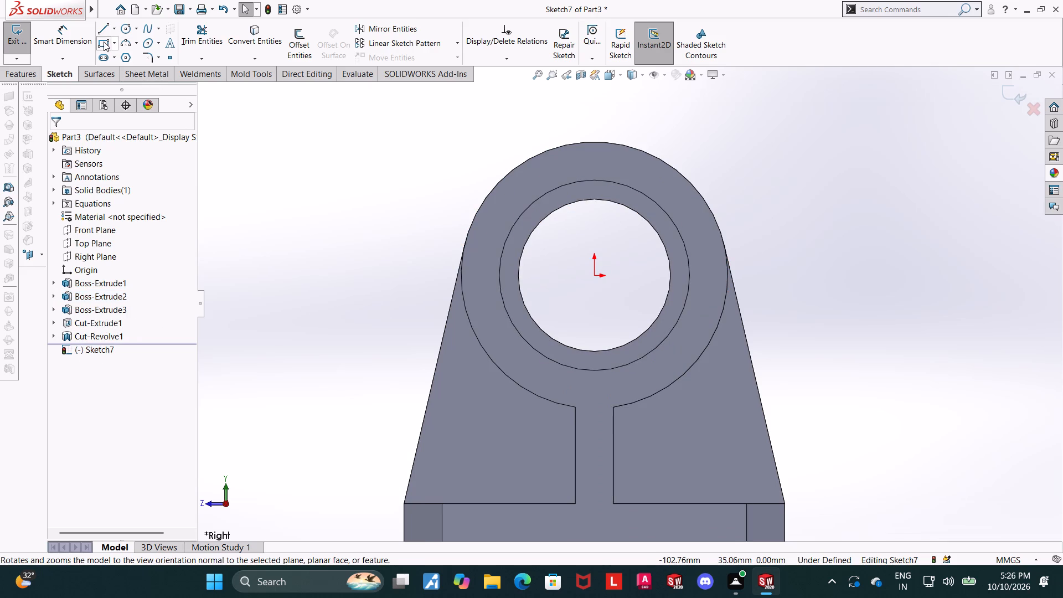
pyautogui.click(104, 42)
pyautogui.click(564, 137)
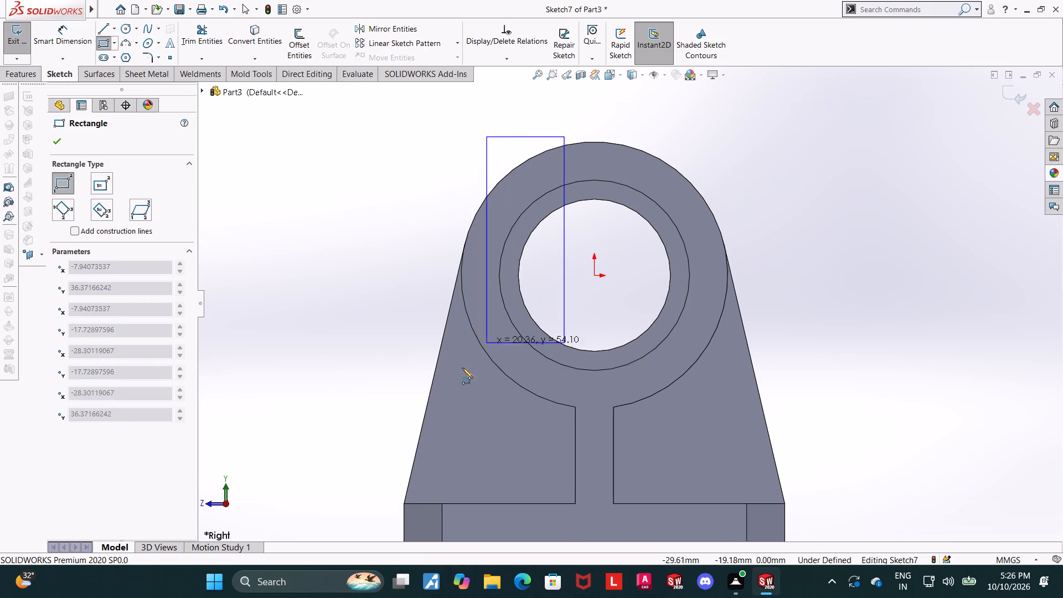
pyautogui.click(429, 404)
pyautogui.press('Escape')
pyautogui.press('Escape')
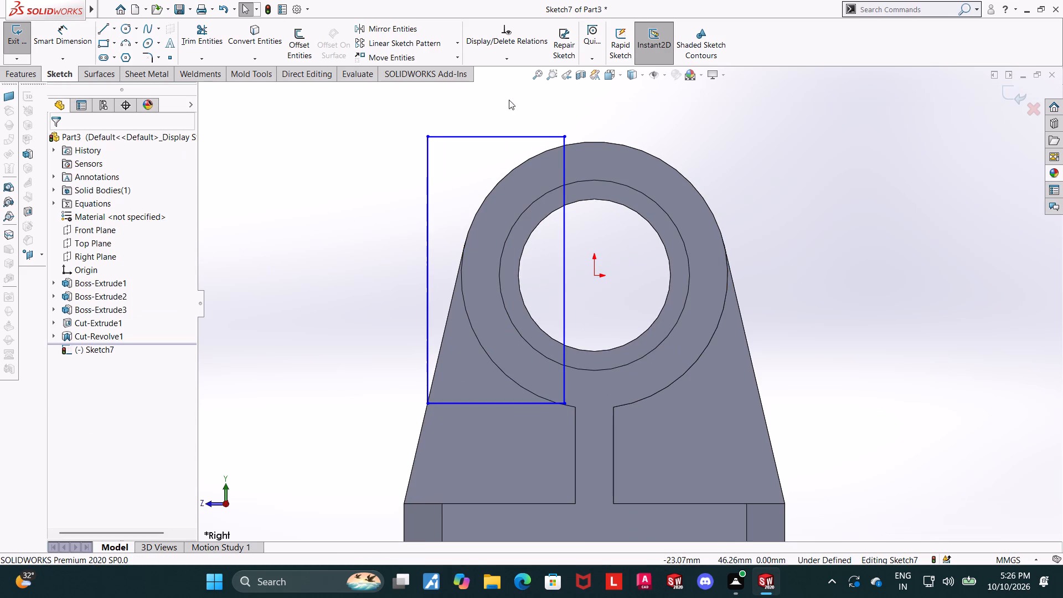
# Make the rectangle's upper and lower inner corners coincident with the boss's outer circular edge.
pyautogui.click(566, 137)
pyautogui.keyDown('ctrl'); pyautogui.click(598, 142); pyautogui.keyUp('ctrl')
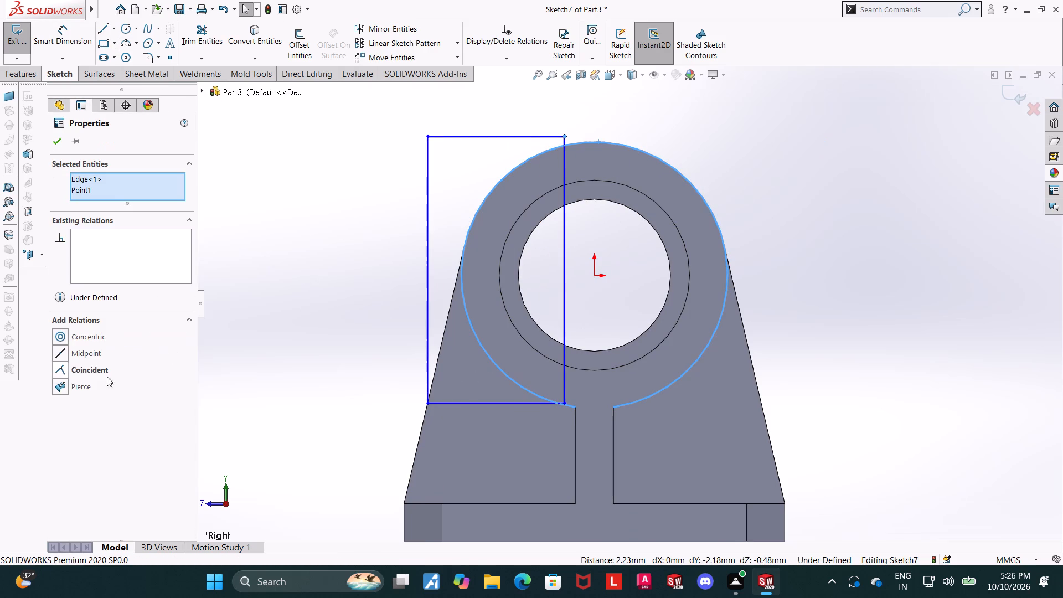
pyautogui.click(55, 369)
pyautogui.click(228, 363)
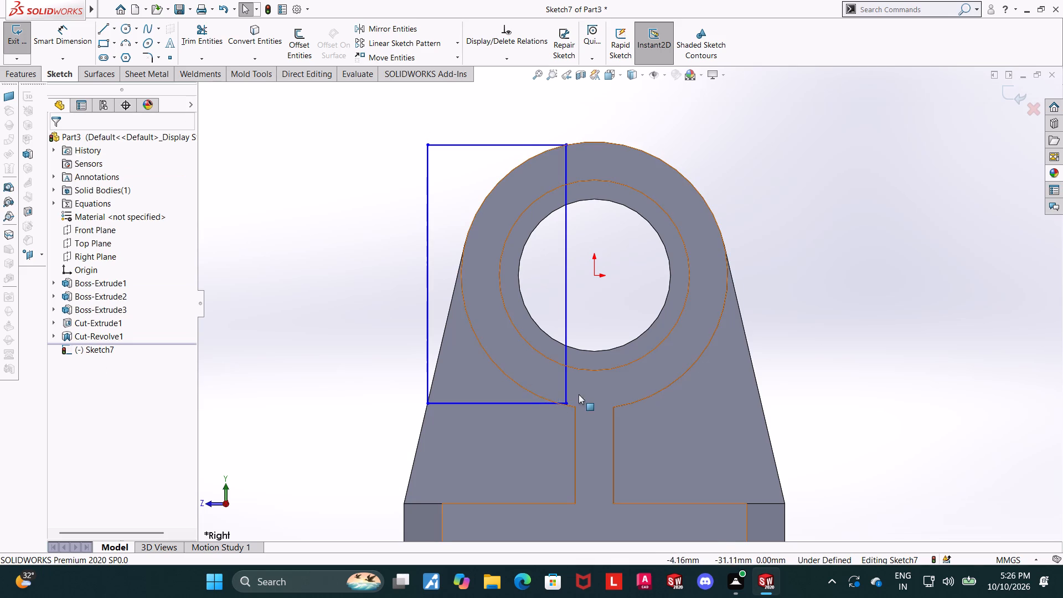
pyautogui.click(567, 403)
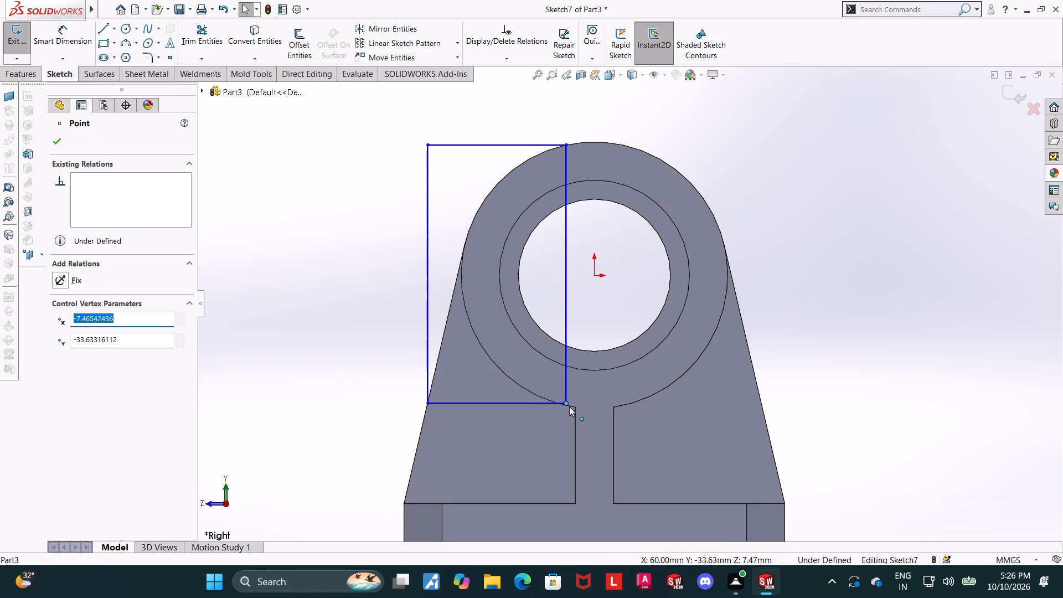
pyautogui.keyDown('ctrl'); pyautogui.click(569, 407); pyautogui.keyUp('ctrl')
pyautogui.click(59, 369)
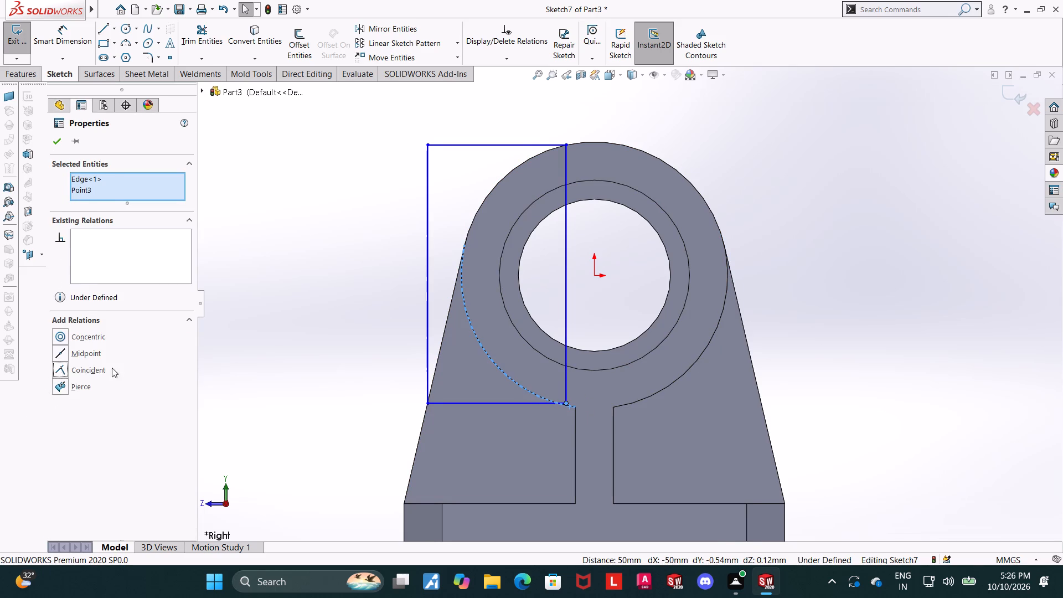
pyautogui.press('Escape')
pyautogui.press('Escape')
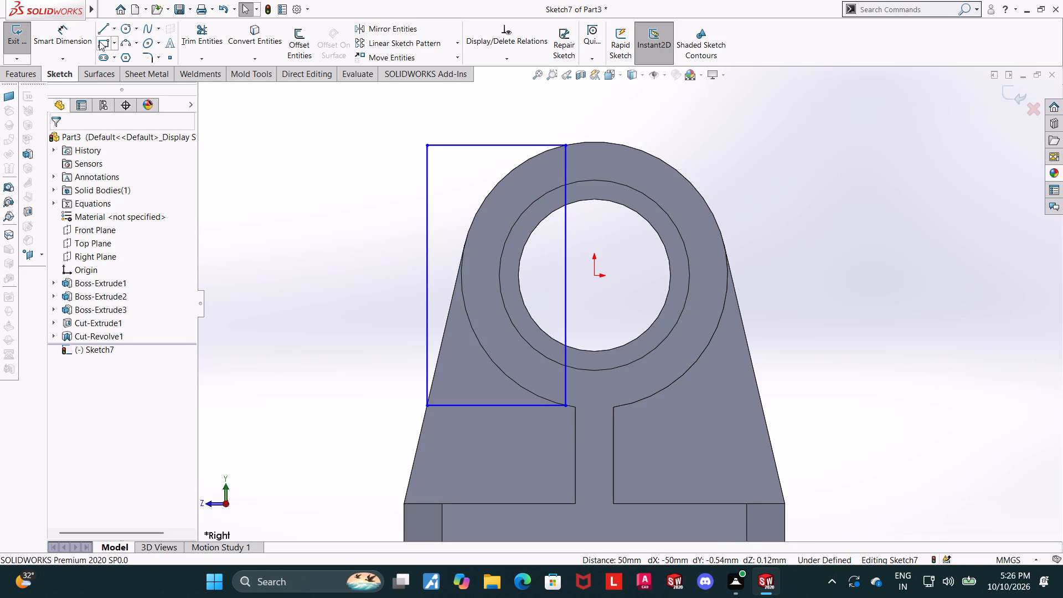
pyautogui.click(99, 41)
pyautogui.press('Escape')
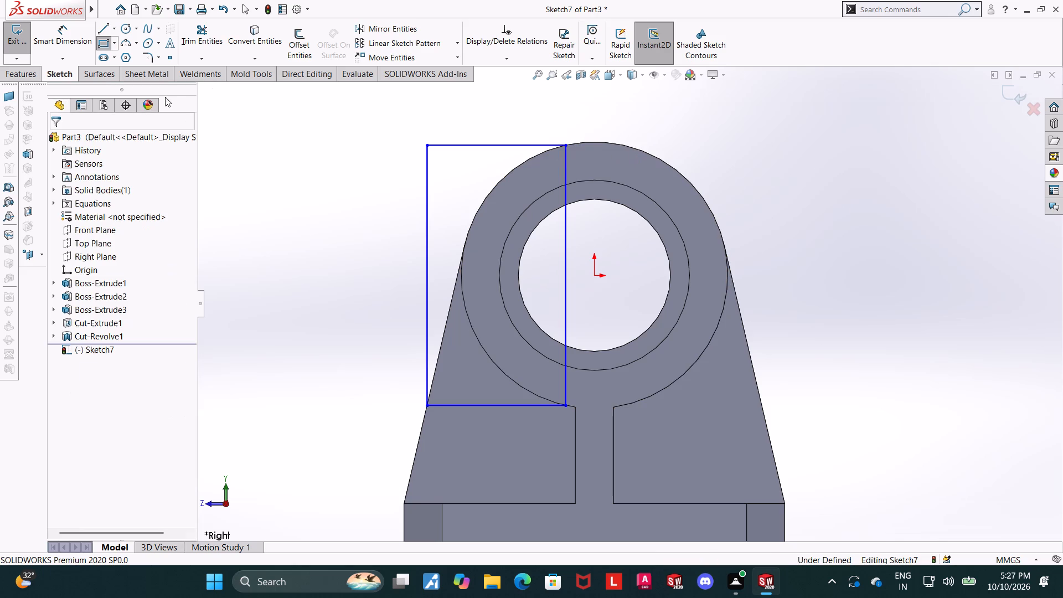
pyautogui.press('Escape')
# Draw a vertical centerline about 46 mm long from the origin up past the top of the boss.
pyautogui.click(117, 30)
pyautogui.click(116, 54)
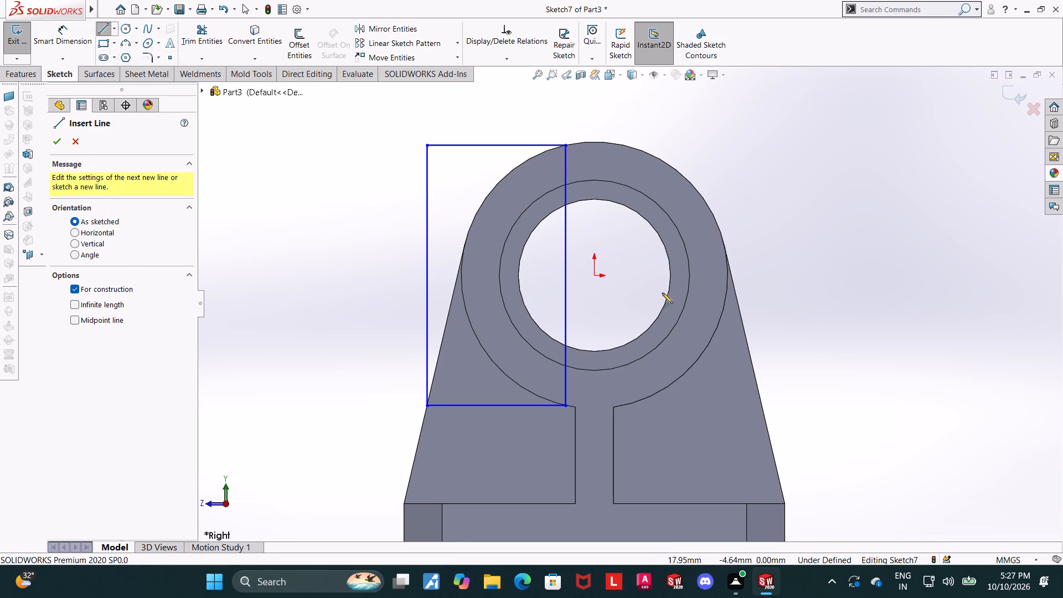
pyautogui.click(595, 277)
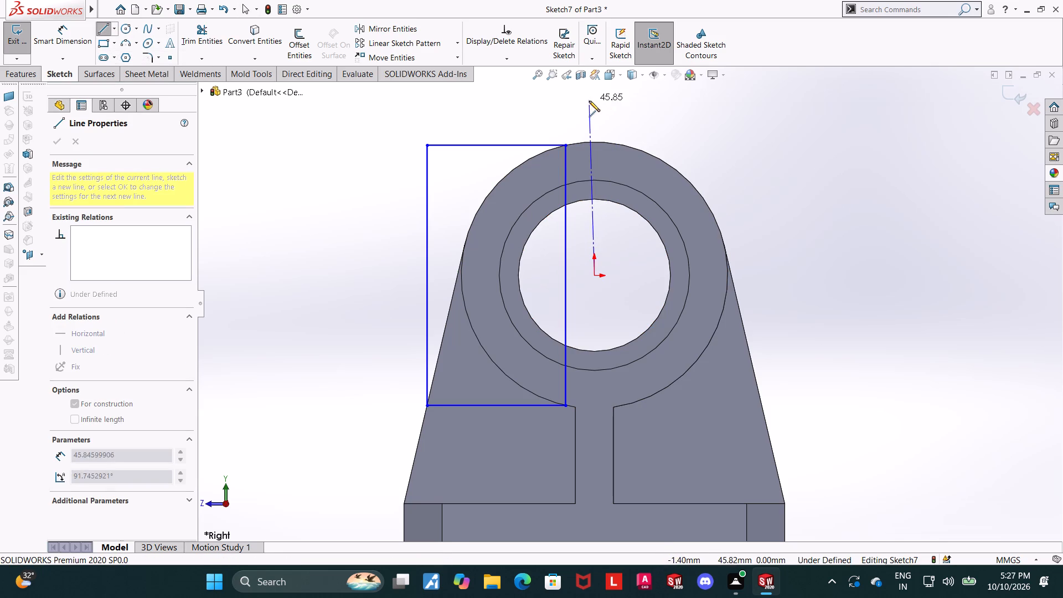
pyautogui.click(593, 104)
pyautogui.press('Escape')
pyautogui.press('Escape')
pyautogui.press('Escape')
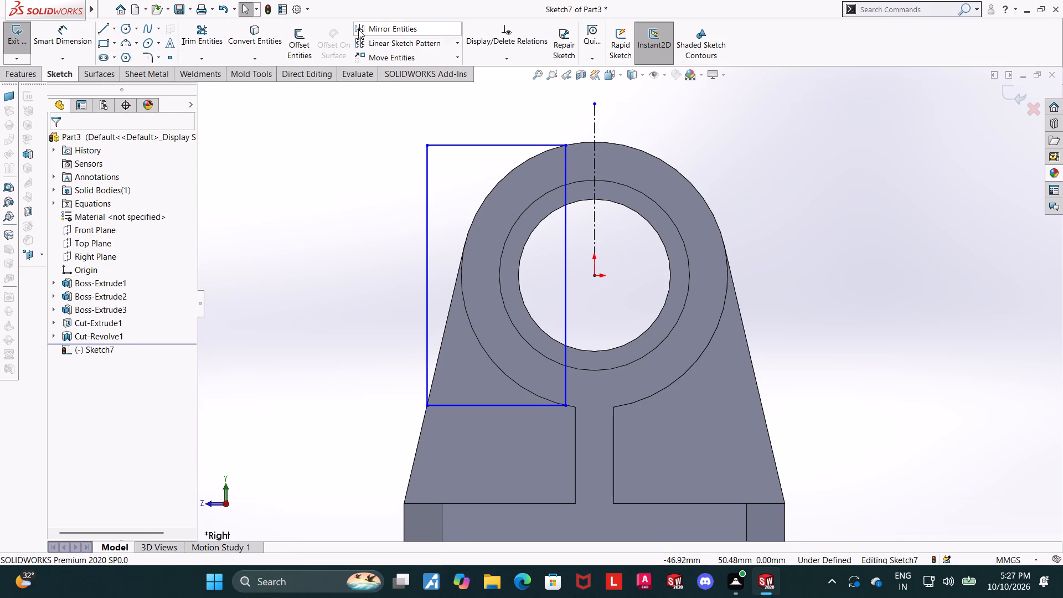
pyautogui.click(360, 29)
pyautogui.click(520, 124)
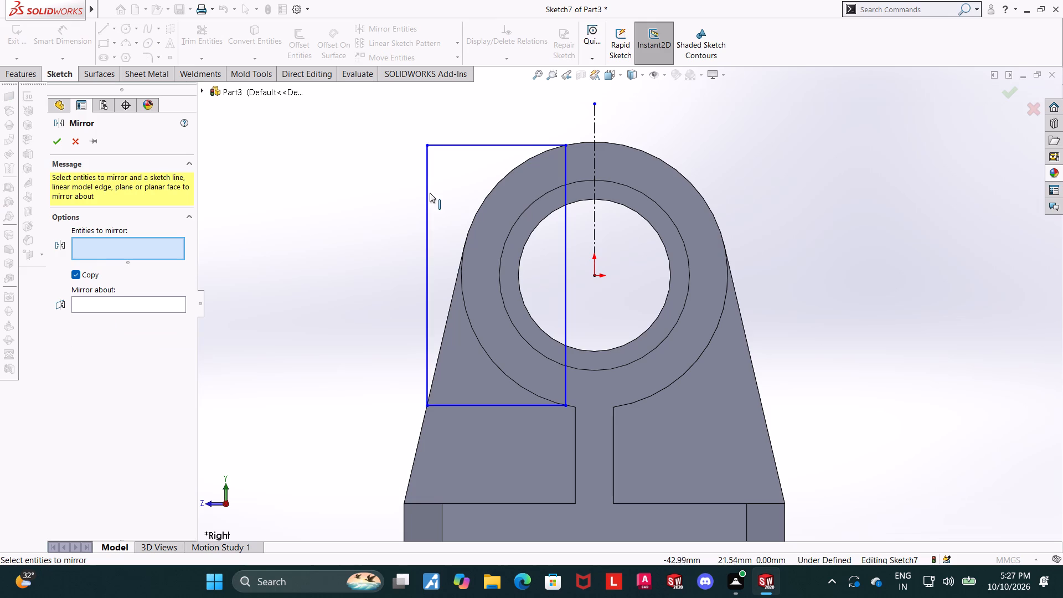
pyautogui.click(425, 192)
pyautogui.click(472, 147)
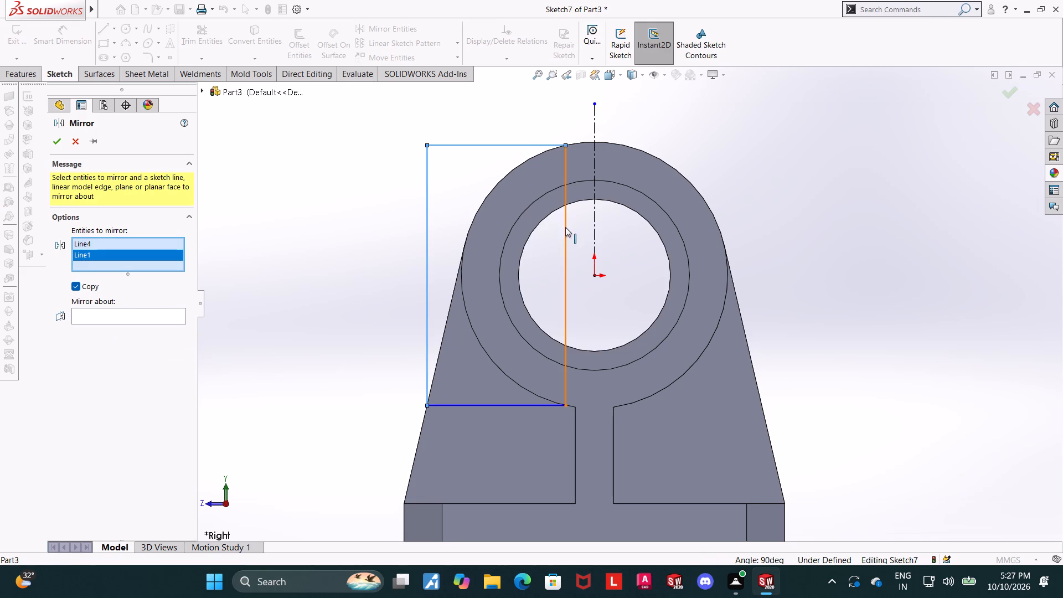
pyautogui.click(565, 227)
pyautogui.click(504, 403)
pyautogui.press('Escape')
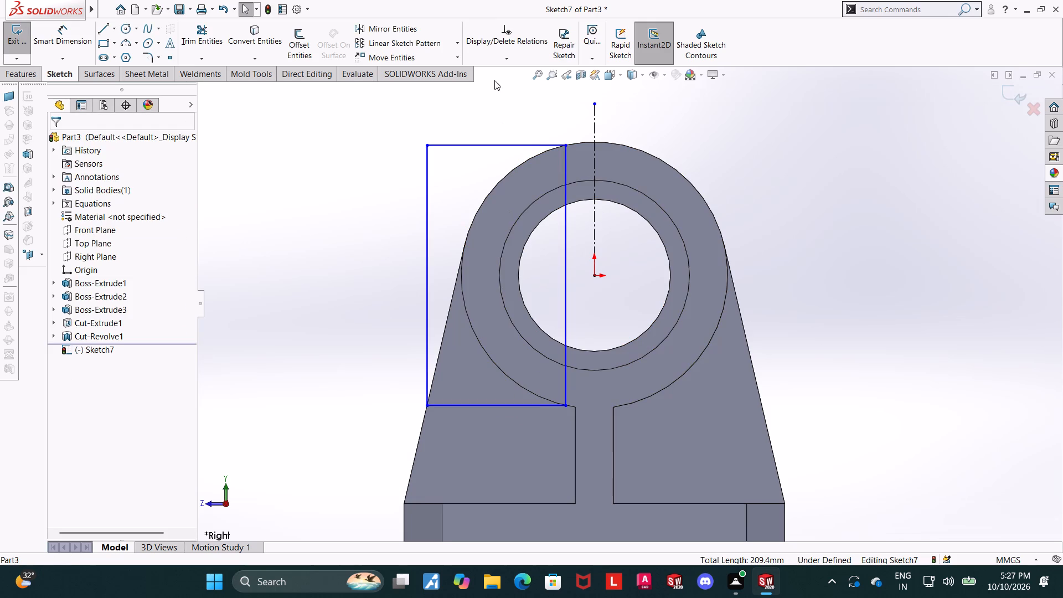
# Mirror the rectangle's four lines about the vertical centerline, keeping the original.
pyautogui.click(365, 35)
pyautogui.click(430, 171)
pyautogui.click(461, 145)
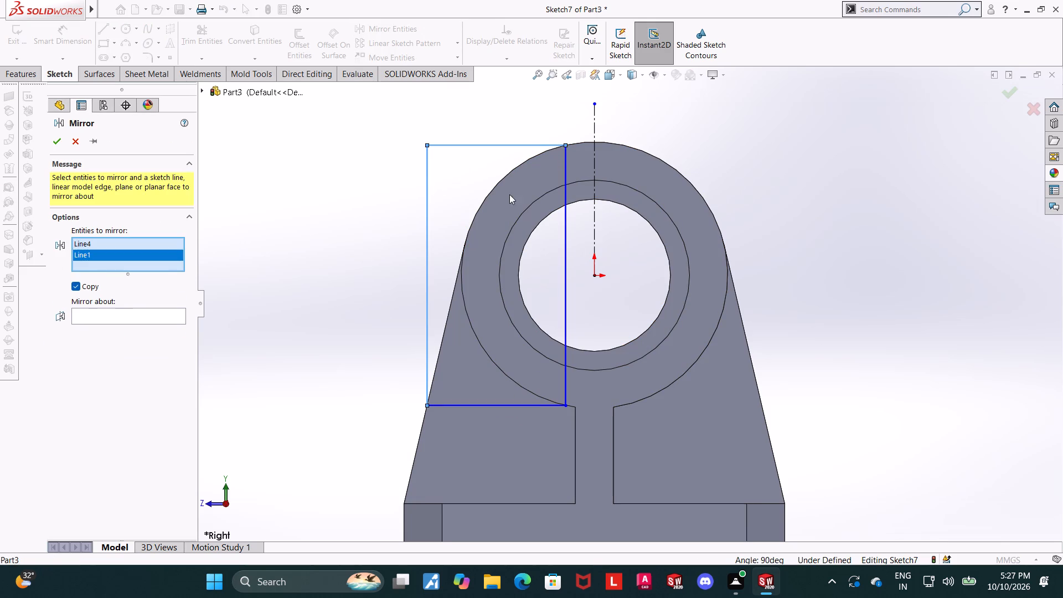
pyautogui.click(563, 255)
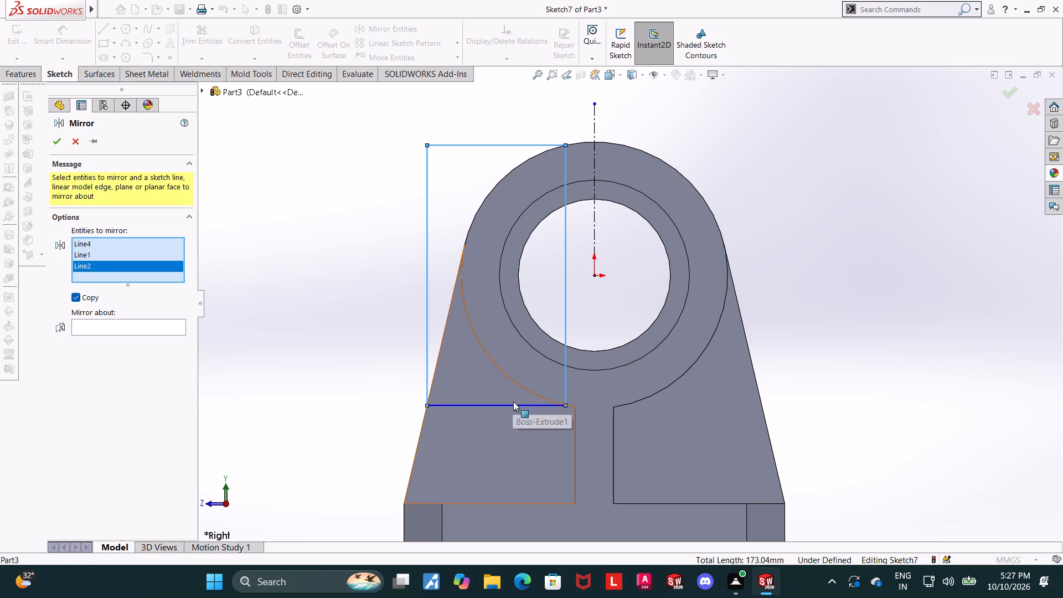
pyautogui.click(514, 403)
pyautogui.doubleClick(152, 342)
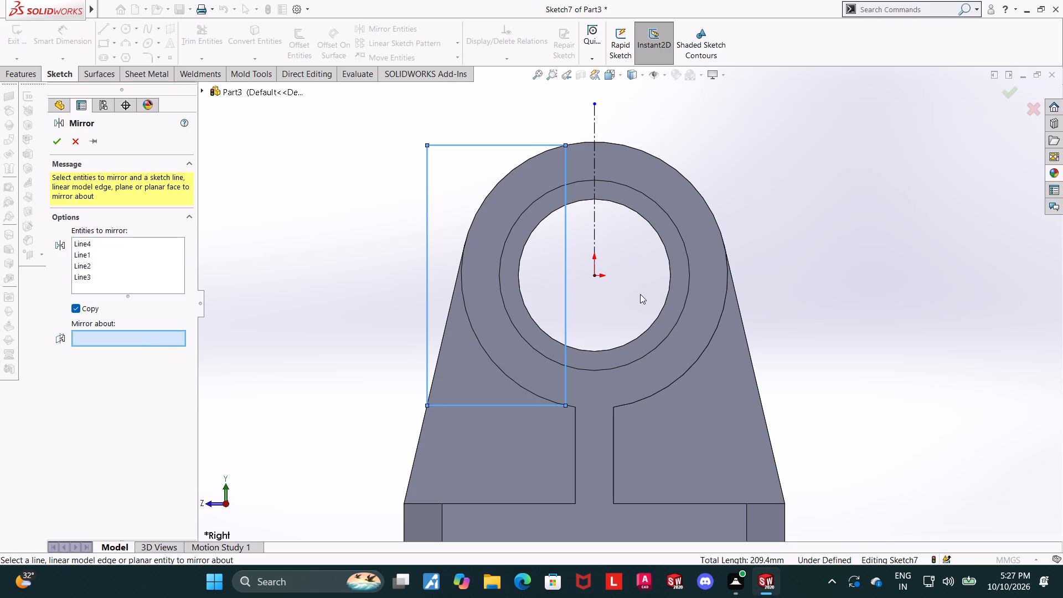
pyautogui.click(598, 238)
pyautogui.click(597, 236)
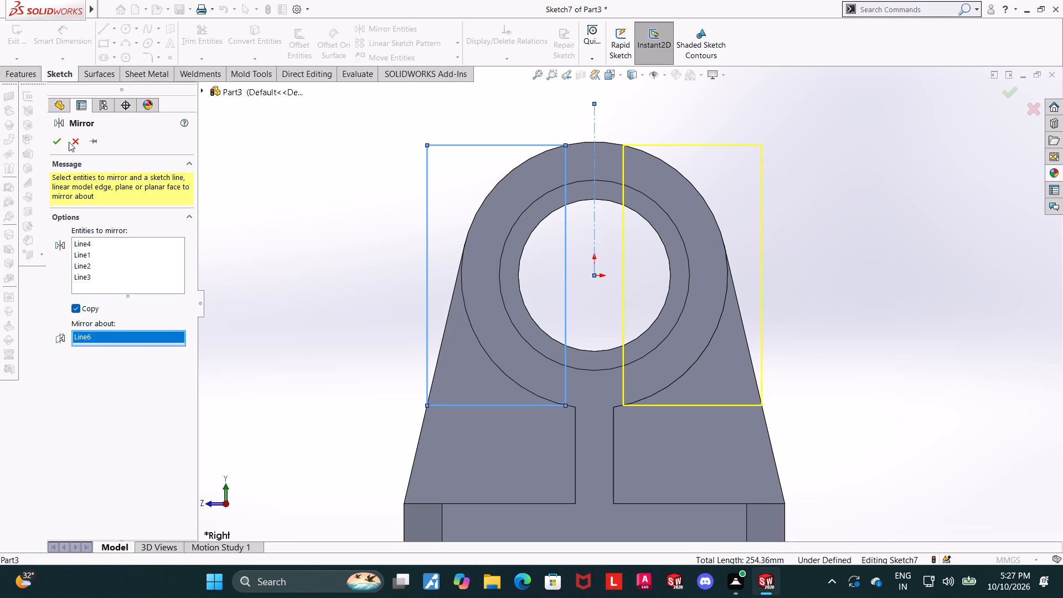
pyautogui.click(63, 138)
# Examine both rectangles against the boss, including where the original rectangle's lower inner corner meets the outer circular edge.
pyautogui.scroll(3, 582, 237)
pyautogui.moveTo(696, 236); pyautogui.dragTo(675, 249, button='middle')
pyautogui.scroll(-1, 771, 226)
pyautogui.click(592, 80)
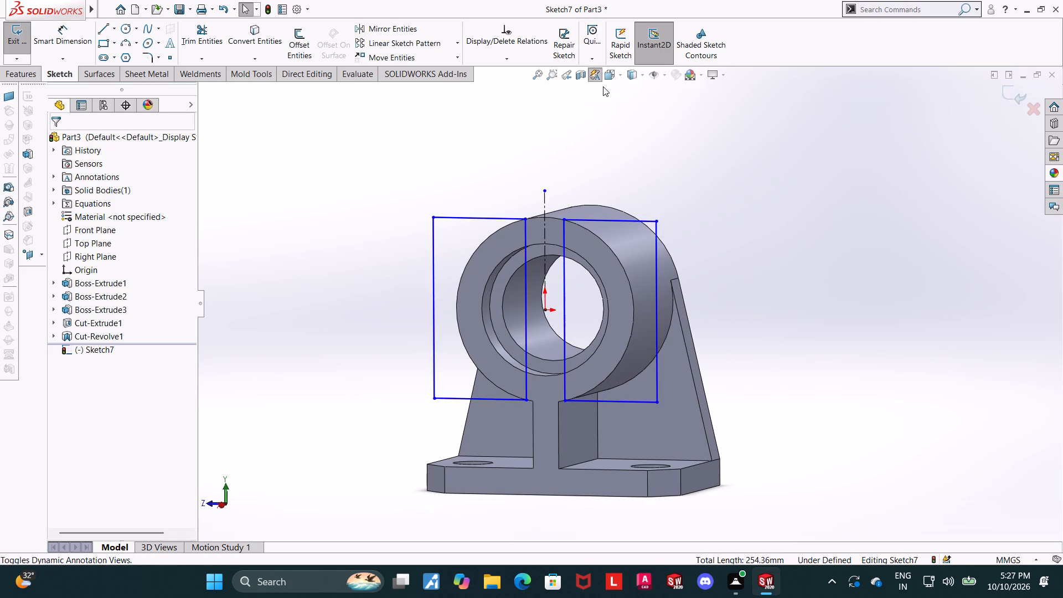
pyautogui.click(613, 79)
pyautogui.click(476, 367)
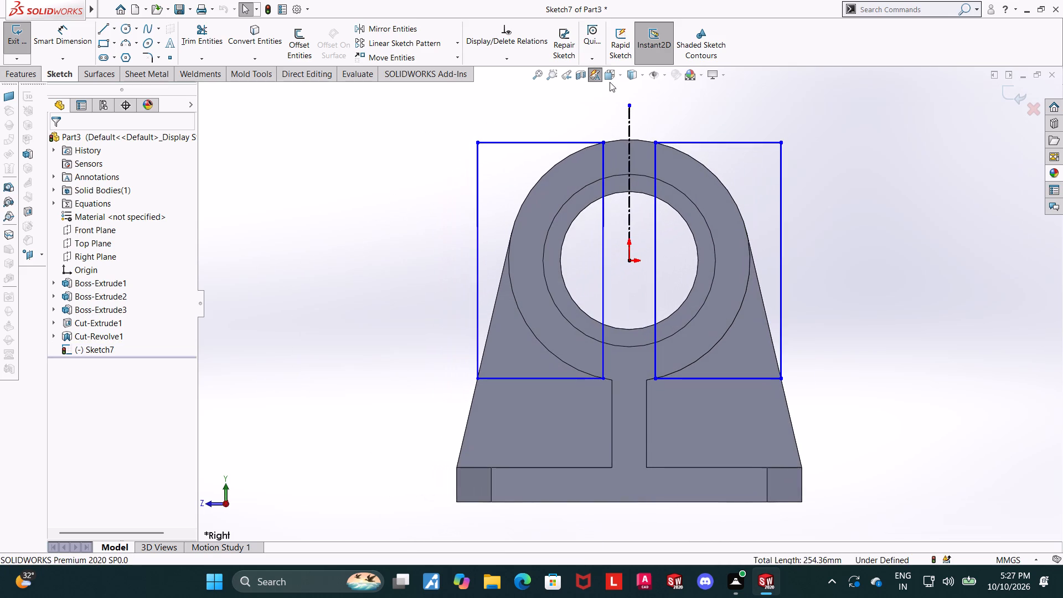
pyautogui.click(600, 81)
pyautogui.press('Escape')
pyautogui.click(603, 378)
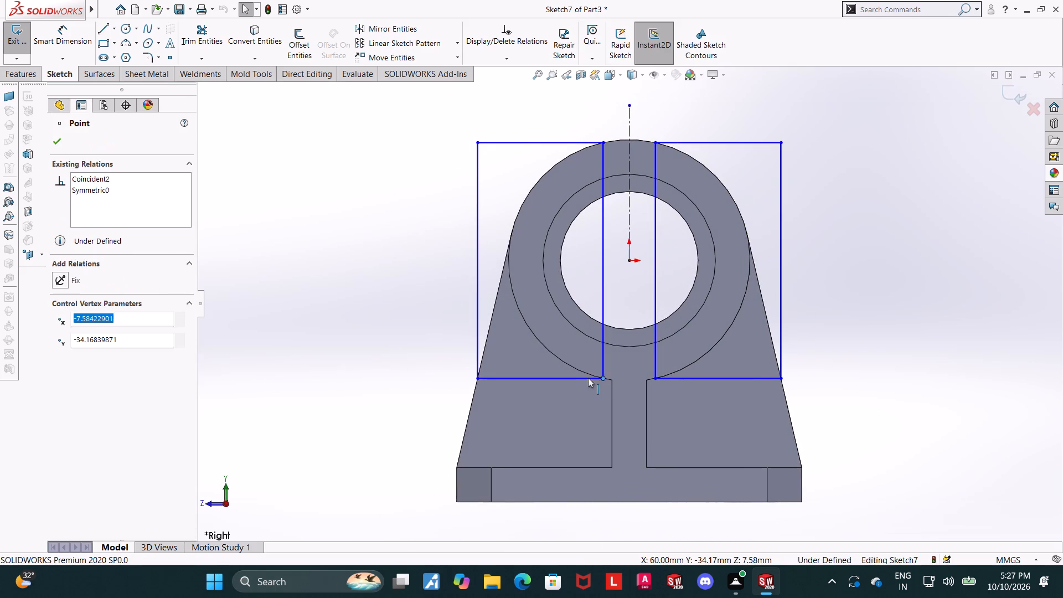
pyautogui.keyDown('ctrl'); pyautogui.click(584, 374); pyautogui.keyUp('ctrl')
pyautogui.press('Escape')
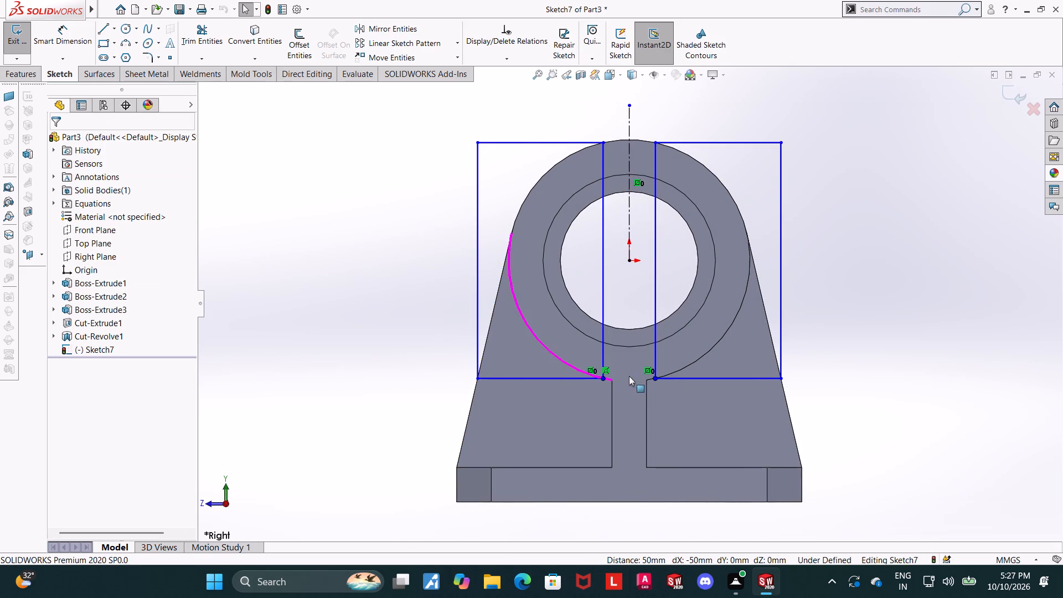
pyautogui.press('Escape')
# Make the mirrored rectangle's lower and upper inner corners coincident with the boss's outer circular edge.
pyautogui.click(657, 379)
pyautogui.keyDown('ctrl'); pyautogui.click(677, 373); pyautogui.keyUp('ctrl')
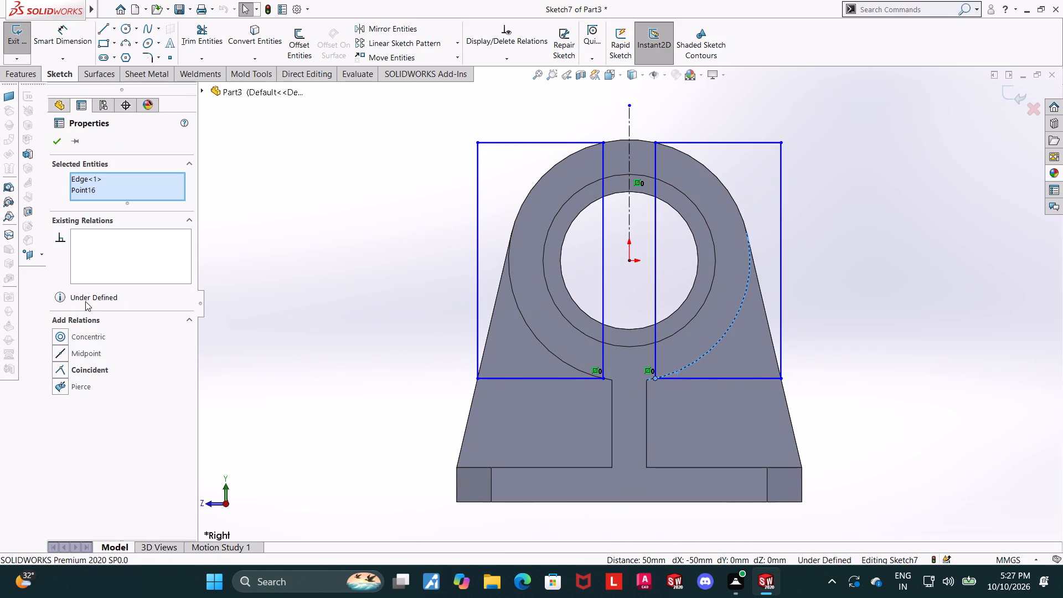
pyautogui.click(61, 363)
pyautogui.press('Escape')
pyautogui.press('Escape')
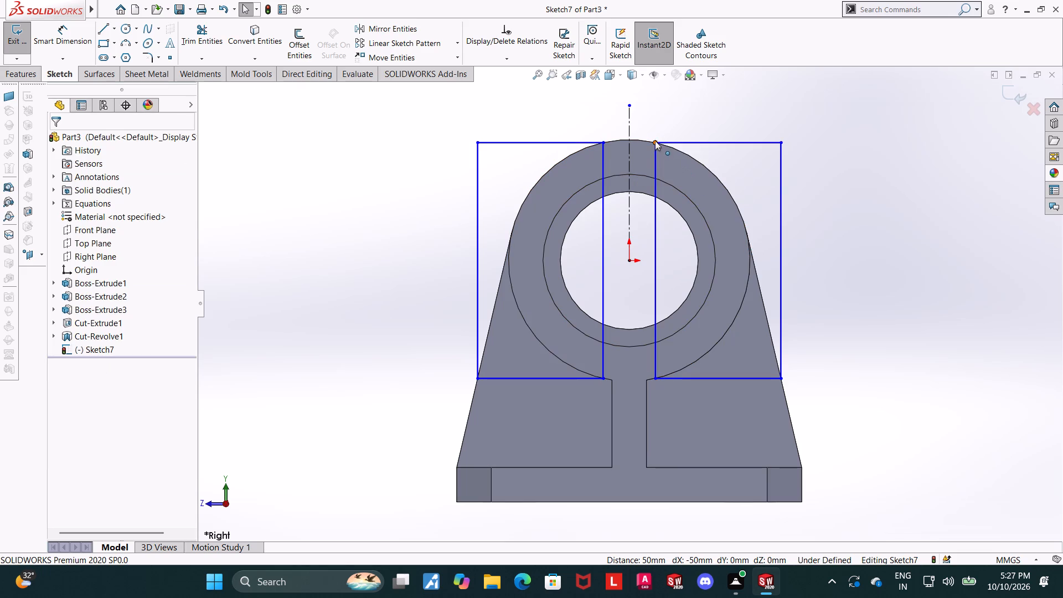
pyautogui.click(655, 142)
pyautogui.keyDown('ctrl'); pyautogui.click(685, 153); pyautogui.keyUp('ctrl')
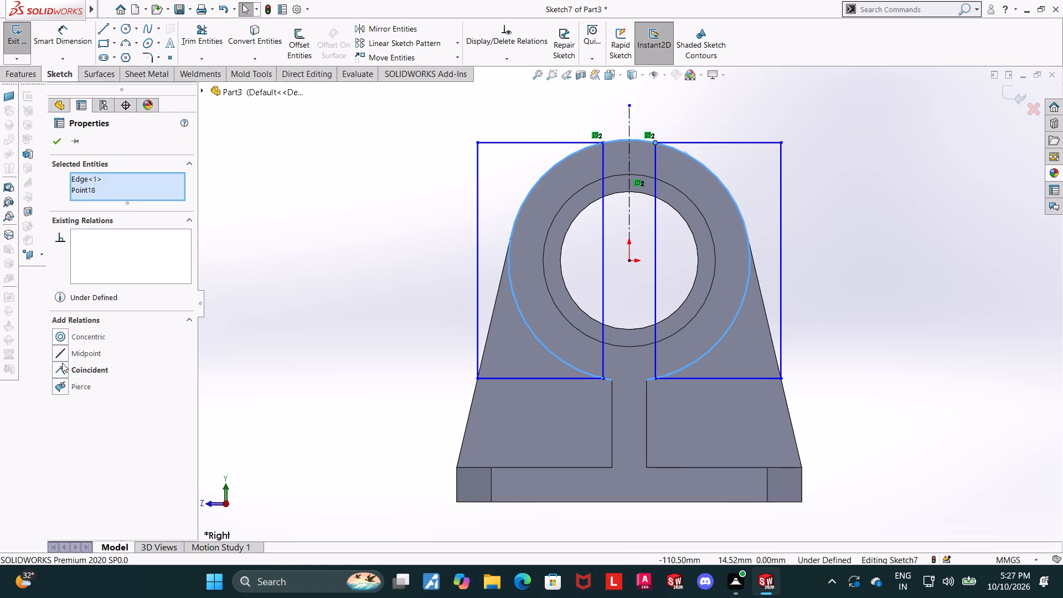
pyautogui.click(62, 372)
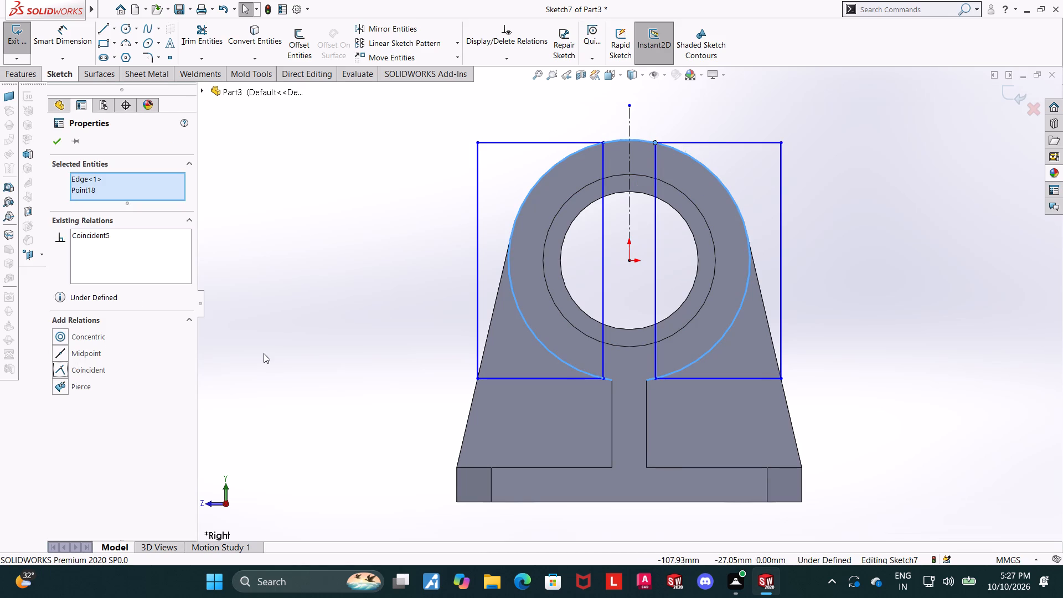
pyautogui.press('Escape')
pyautogui.press('Escape')
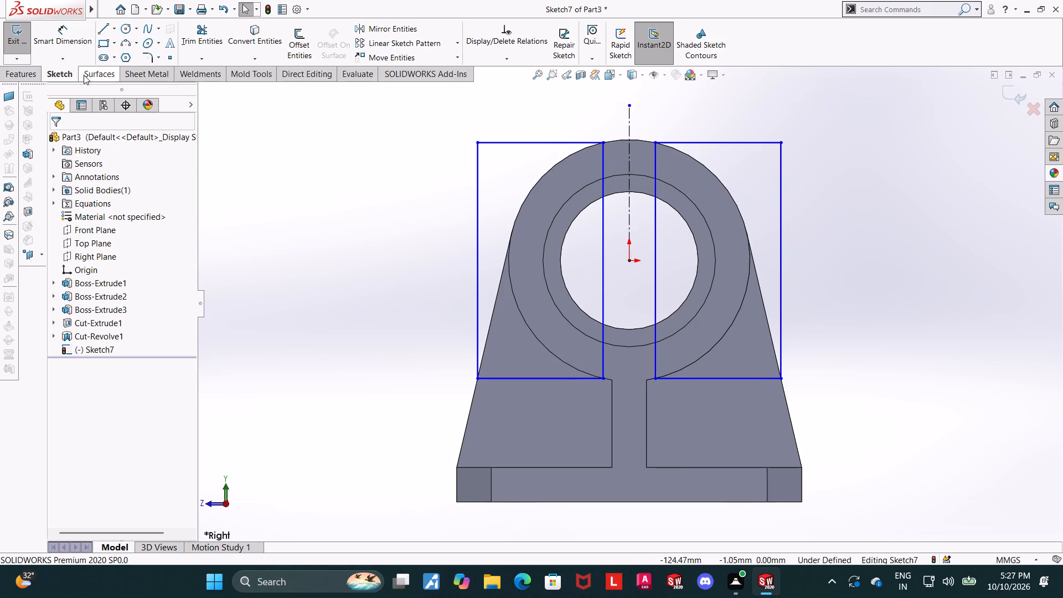
# Finish and exit the sketch containing the two mirrored rectangles.
pyautogui.scroll(2, 775, 215)
pyautogui.moveTo(797, 222); pyautogui.dragTo(768, 238, button='middle')
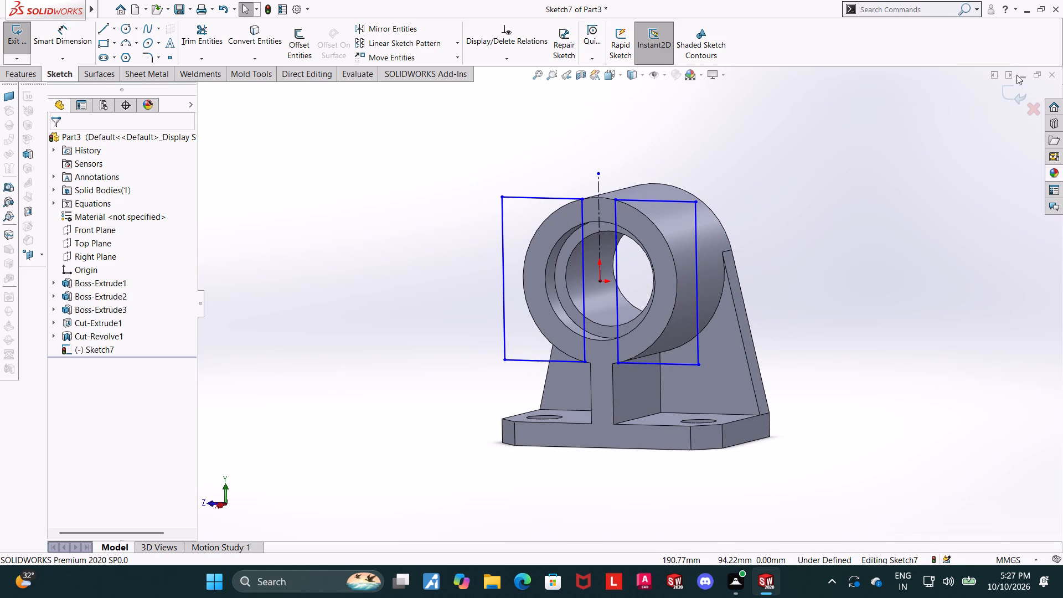
pyautogui.click(1010, 101)
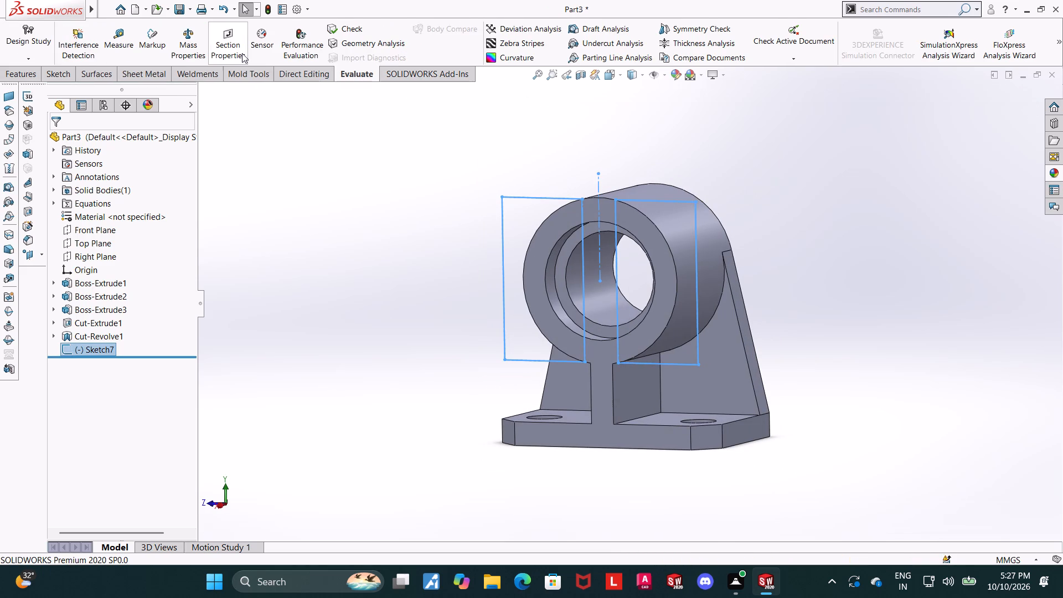
# Cut-extrude the two-rectangle sketch 20 mm blind into the front of the boss.
pyautogui.click(30, 68)
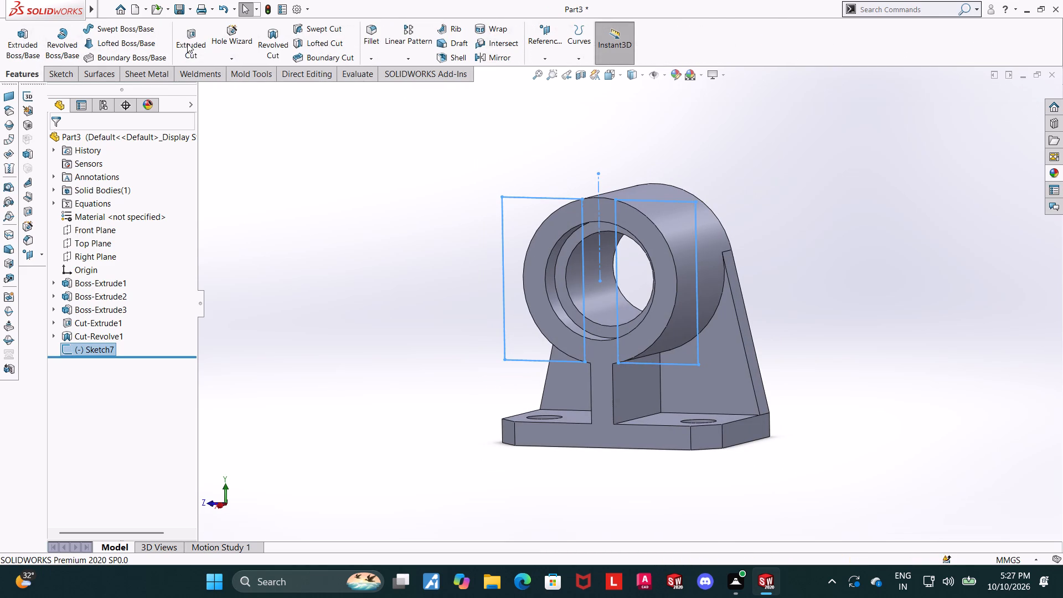
pyautogui.click(187, 43)
pyautogui.moveTo(304, 126); pyautogui.dragTo(292, 152, button='middle')
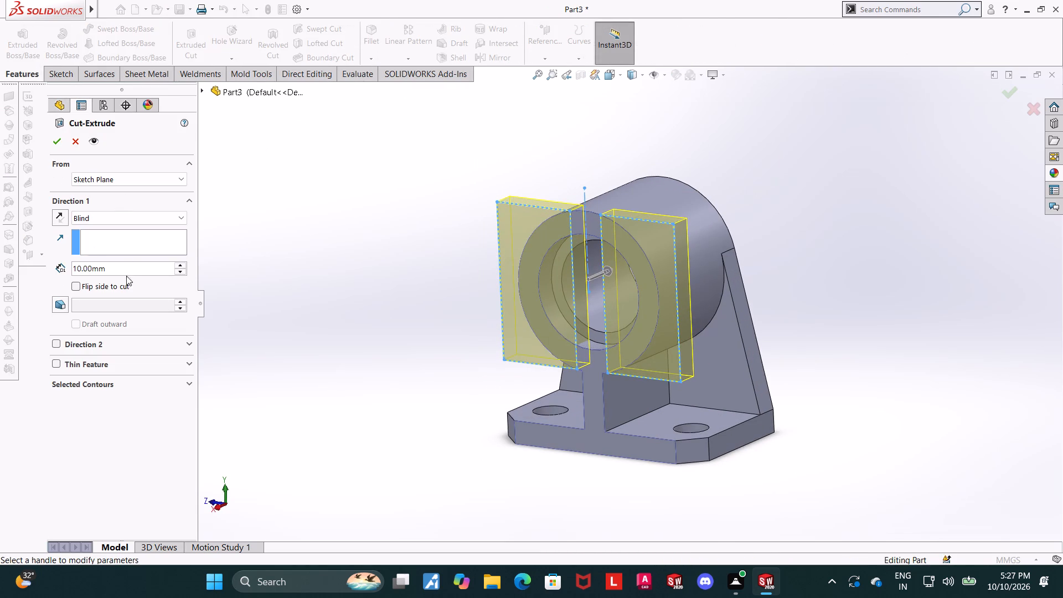
pyautogui.moveTo(128, 276); pyautogui.dragTo(122, 271)
pyautogui.click(121, 269)
pyautogui.moveTo(123, 267); pyautogui.dragTo(33, 261)
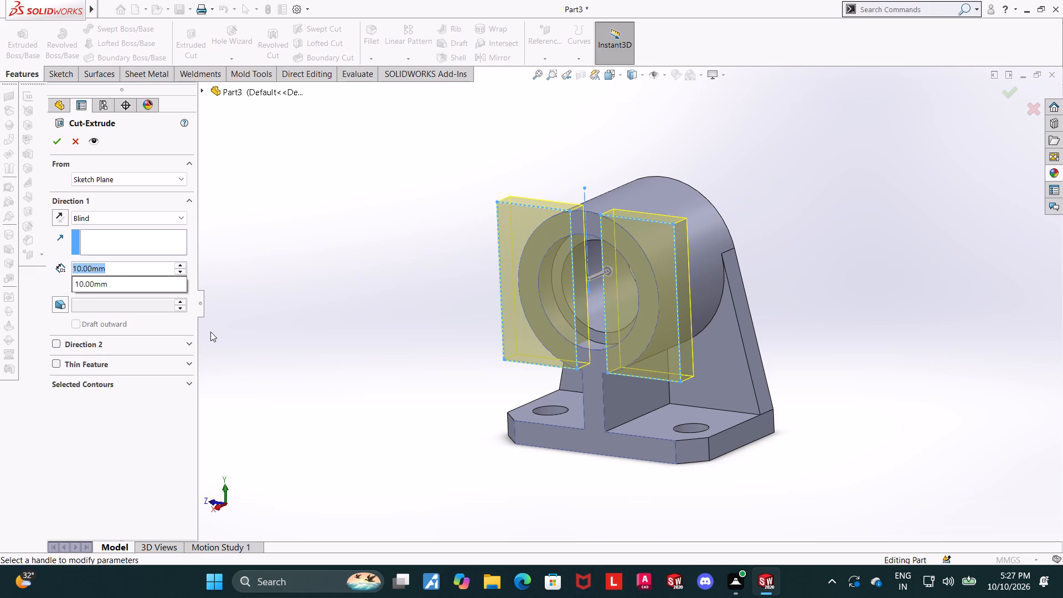
pyautogui.press('2')
pyautogui.press('0')
pyautogui.press('Return')
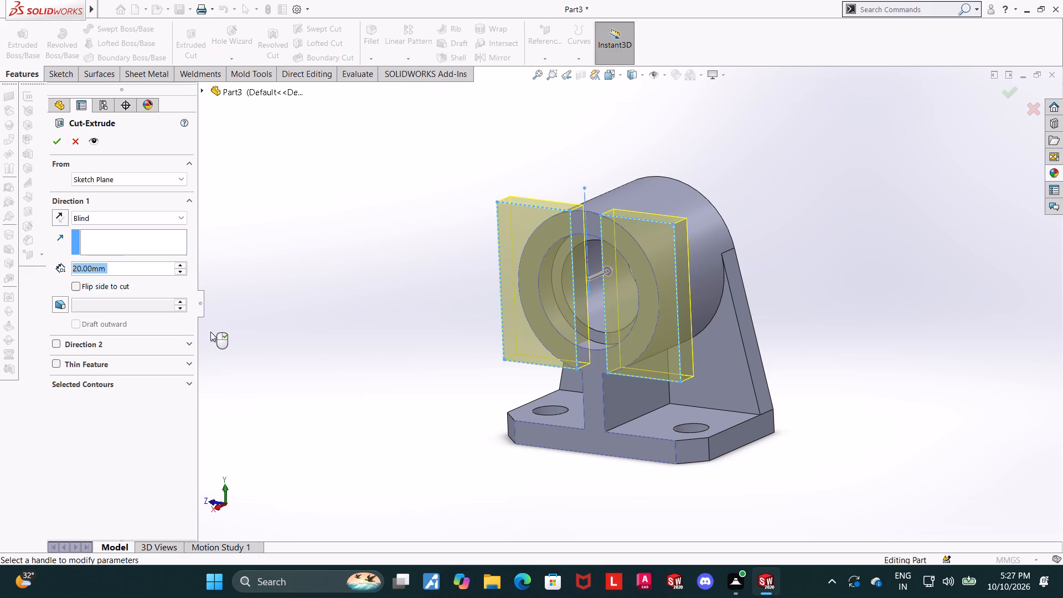
pyautogui.click(63, 138)
pyautogui.click(540, 261)
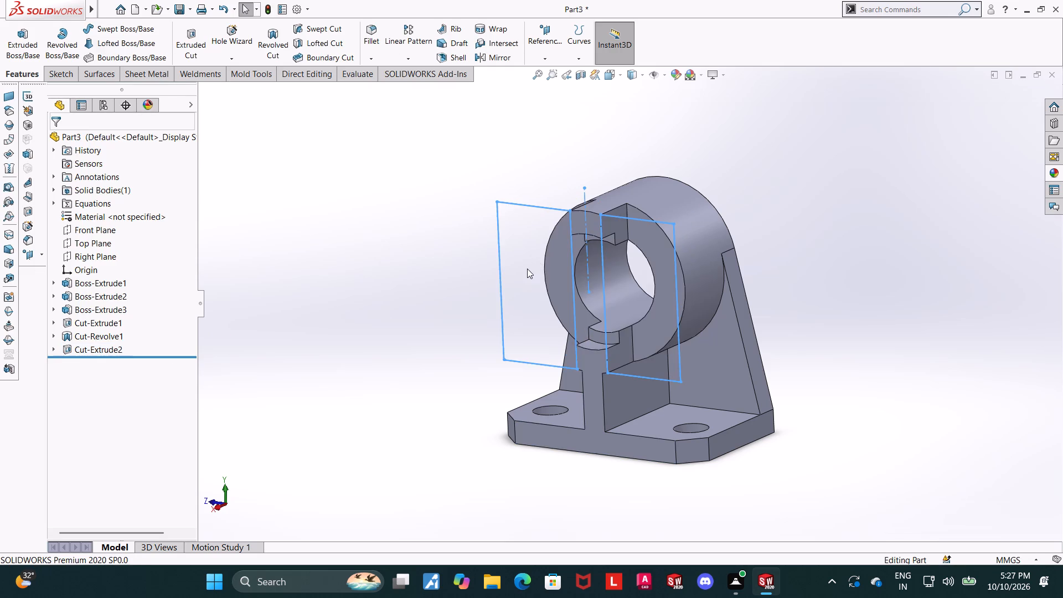
pyautogui.moveTo(513, 277); pyautogui.dragTo(536, 271, button='middle')
# Edit the cut's sketch, dimension the gap between the two rectangles' inner vertical lines to 30 mm, and exit the sketch.
pyautogui.click(69, 344)
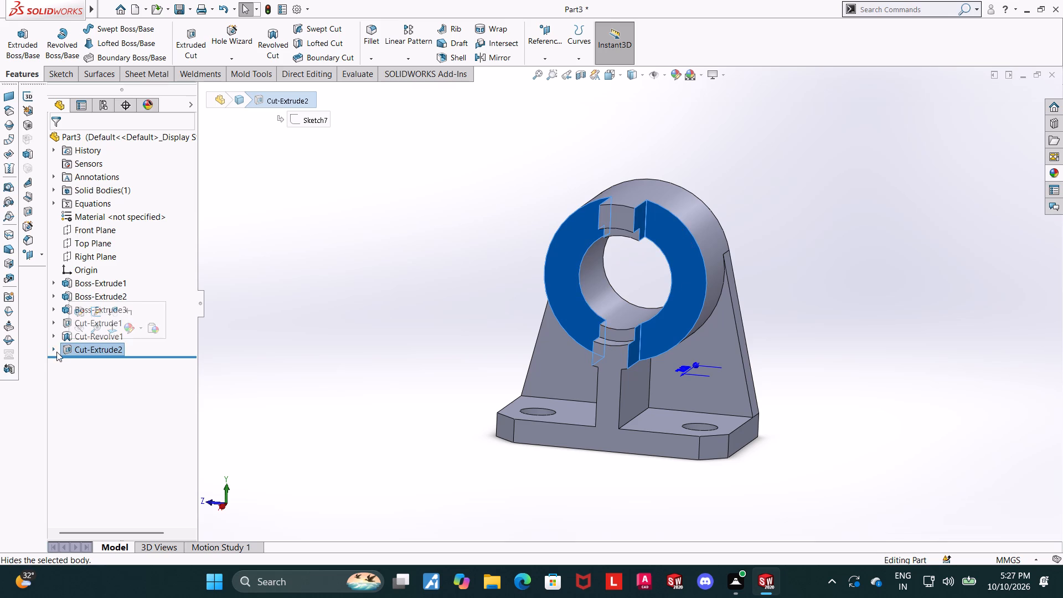
pyautogui.click(53, 352)
pyautogui.click(82, 358)
pyautogui.click(90, 328)
pyautogui.click(97, 363)
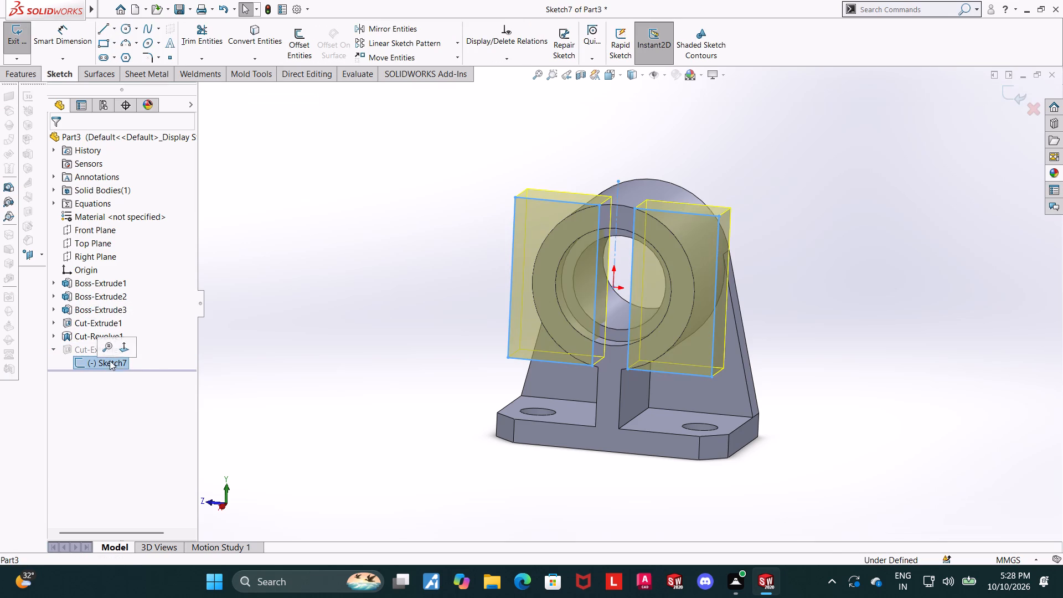
pyautogui.click(120, 350)
pyautogui.scroll(2, 774, 222)
pyautogui.scroll(-3, 767, 163)
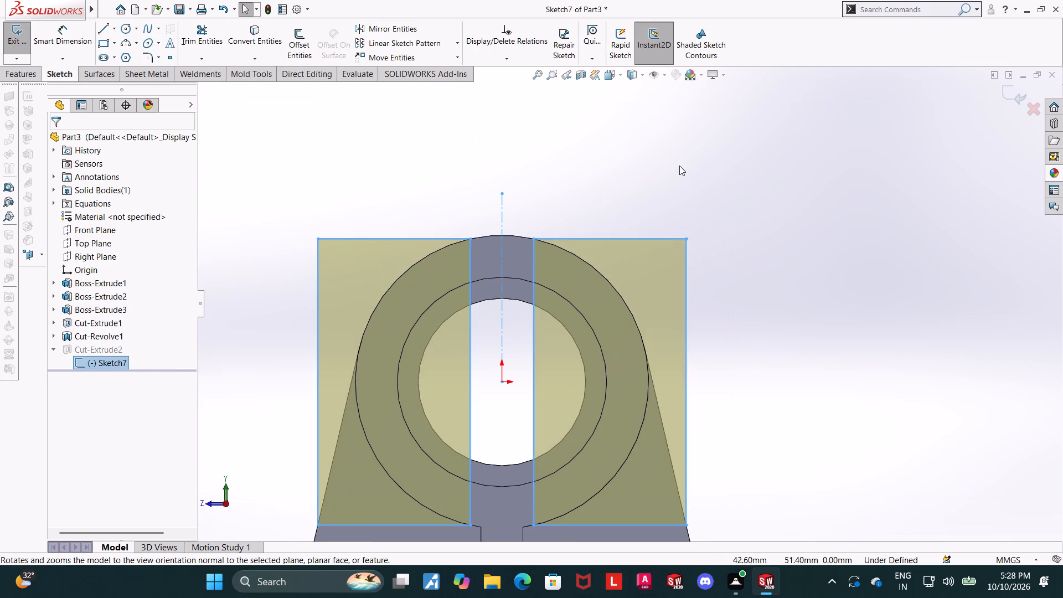
pyautogui.click(72, 31)
pyautogui.click(474, 275)
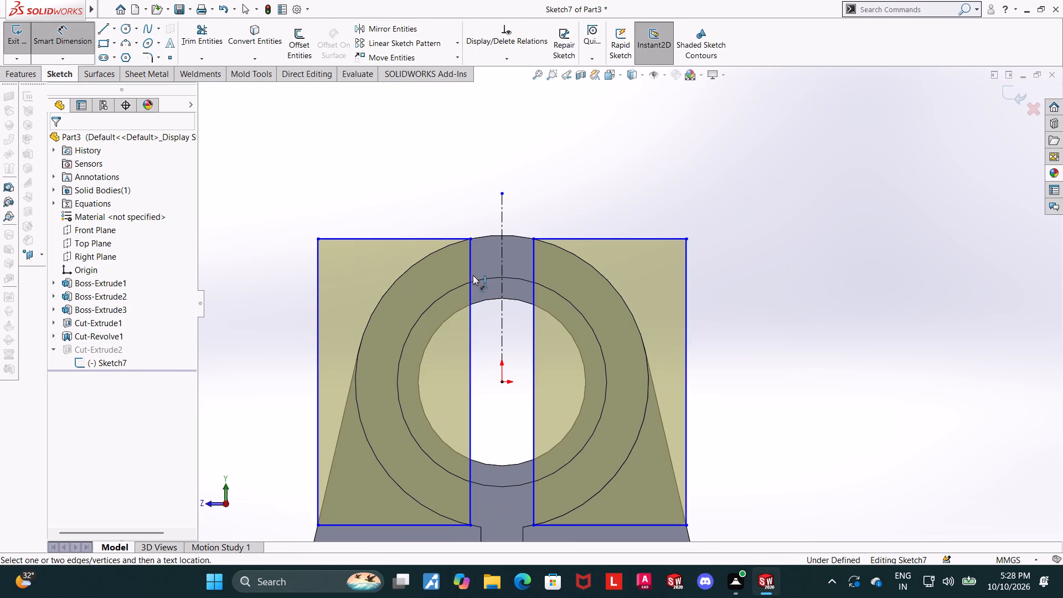
pyautogui.click(470, 275)
pyautogui.click(533, 283)
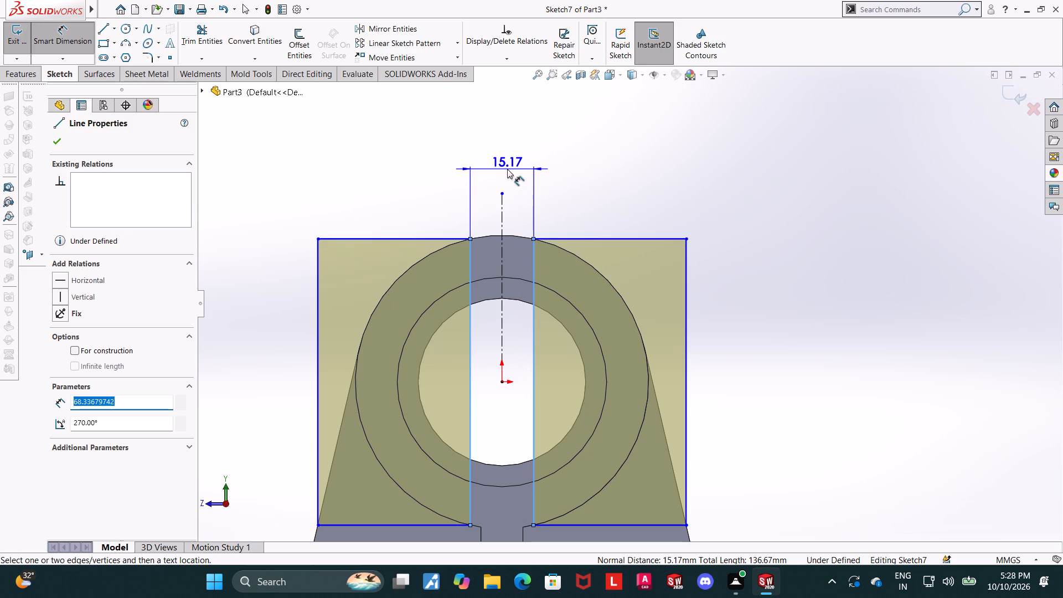
pyautogui.click(507, 169)
pyautogui.write('30')
pyautogui.press('Return')
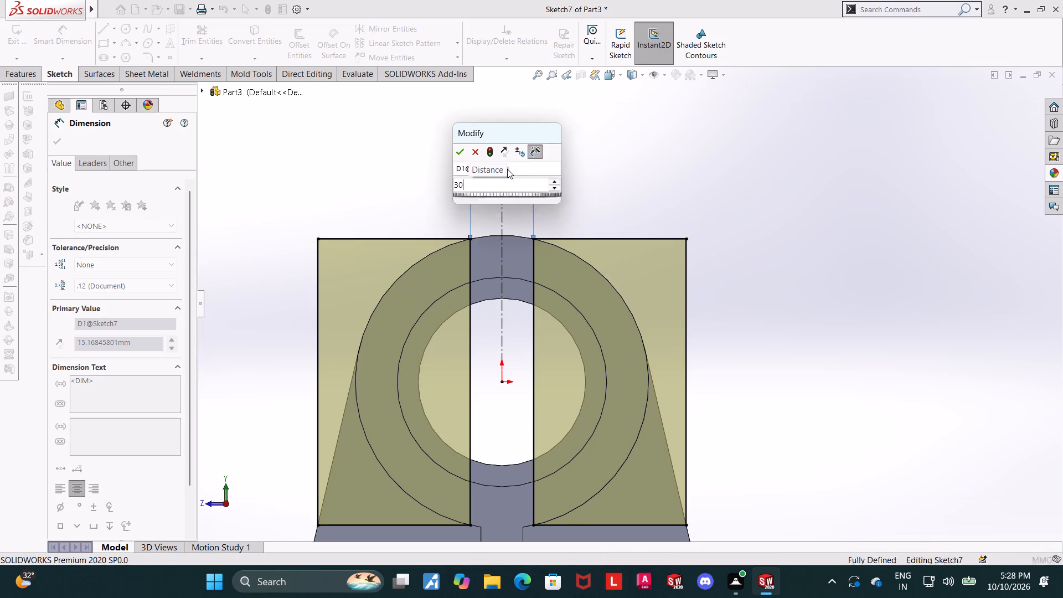
pyautogui.scroll(2, 779, 147)
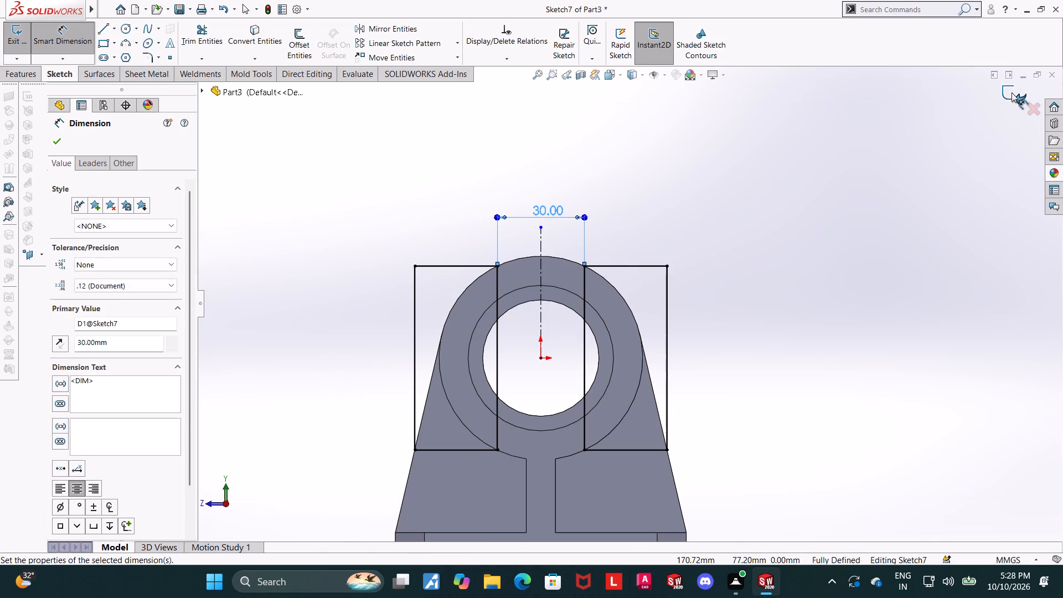
pyautogui.click(1012, 92)
# Examine the boss's updated front cut from several angles and in the isometric view.
pyautogui.scroll(4, 775, 188)
pyautogui.moveTo(744, 219); pyautogui.dragTo(689, 277, button='middle')
pyautogui.moveTo(698, 293); pyautogui.dragTo(702, 247, button='middle')
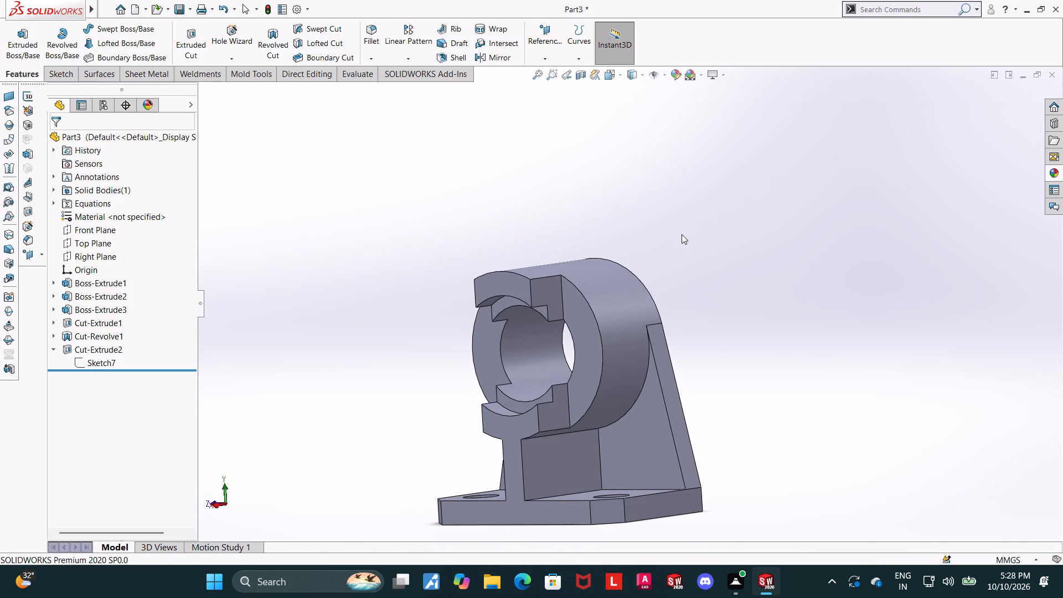
pyautogui.click(607, 80)
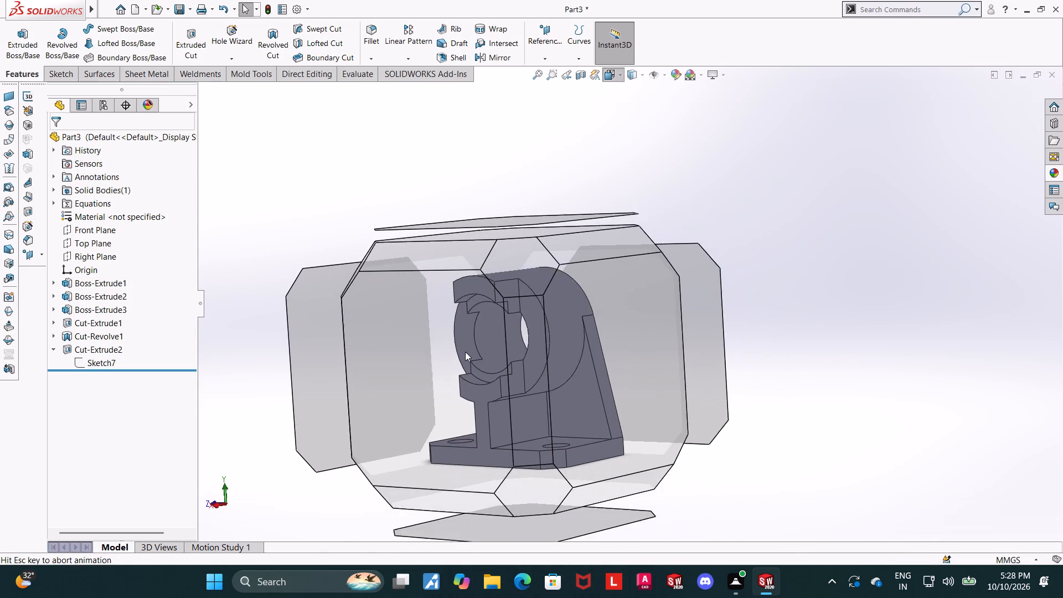
pyautogui.click(482, 275)
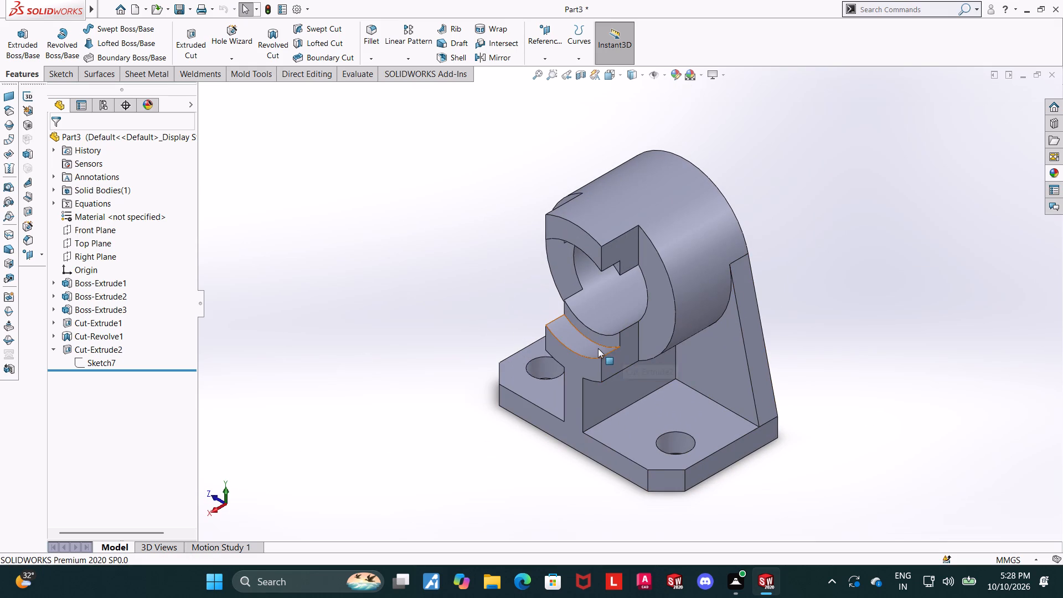
pyautogui.scroll(-1, 646, 337)
pyautogui.press('Escape')
pyautogui.press('Escape')
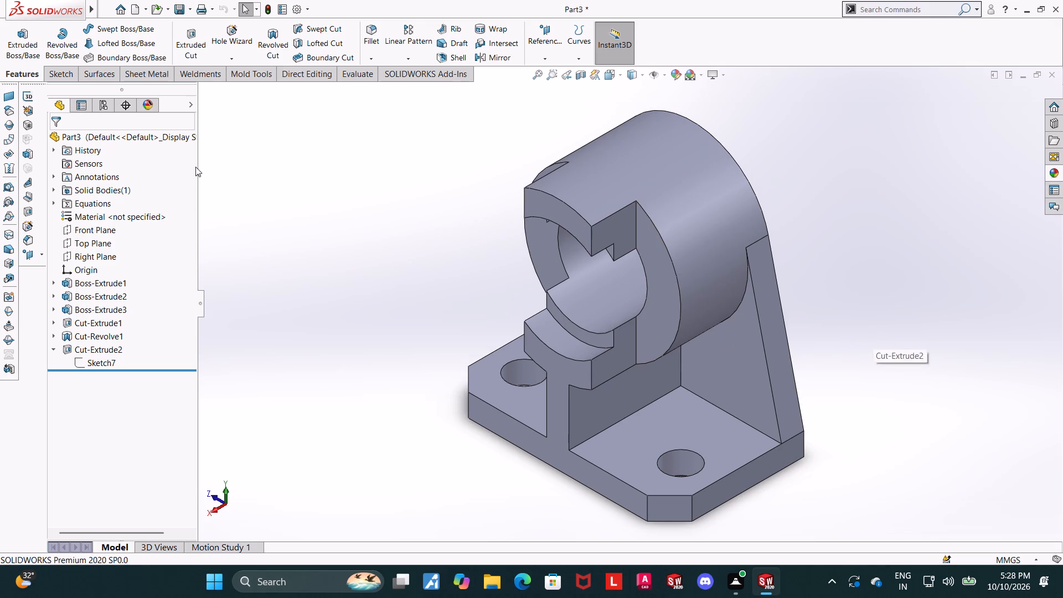
# Measure the radius of the through-bore edge on the boss's cut-back face.
pyautogui.click(356, 72)
pyautogui.click(121, 42)
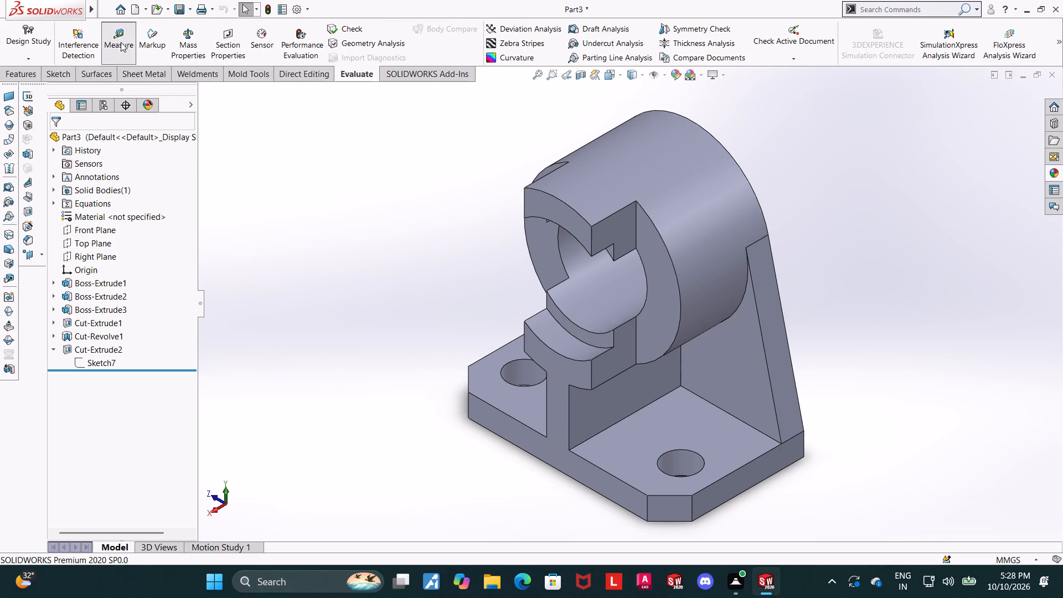
pyautogui.click(646, 275)
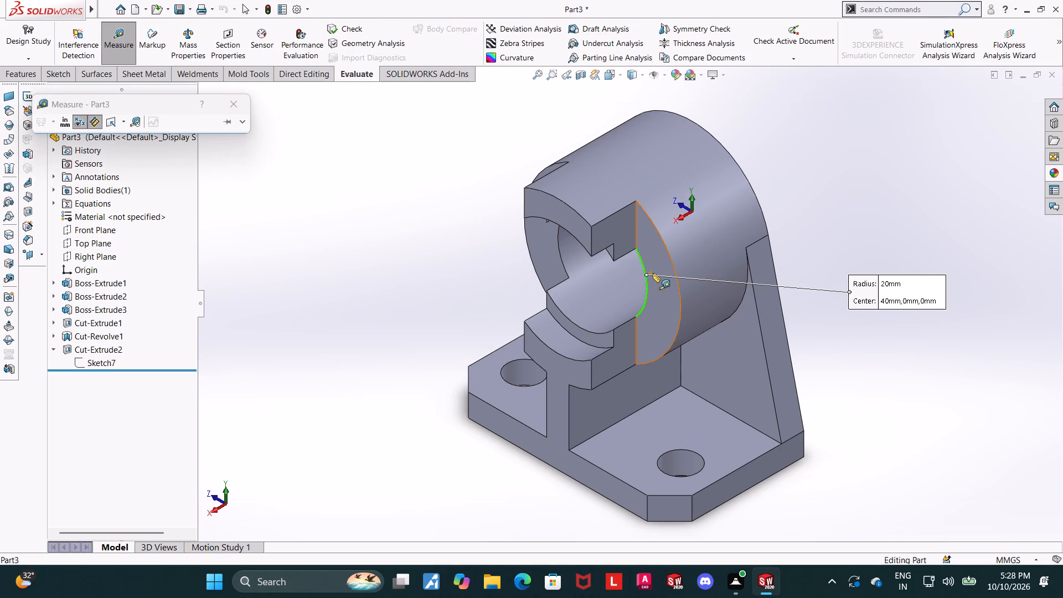
pyautogui.press('Escape')
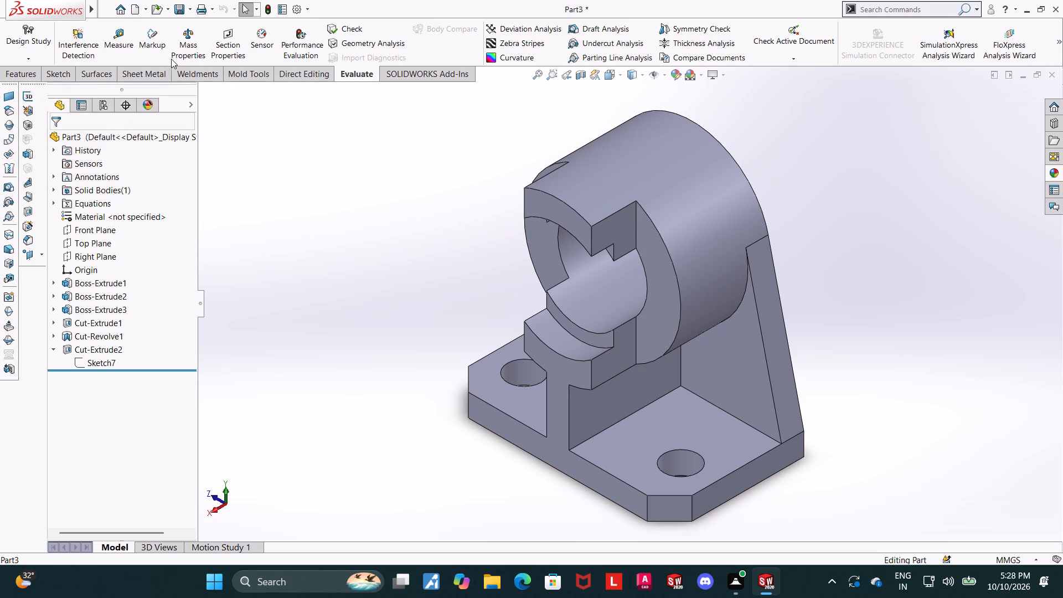
# Measure the radius of the counterbore's lower arc edge at the inner step.
pyautogui.click(104, 43)
pyautogui.scroll(-1, 617, 356)
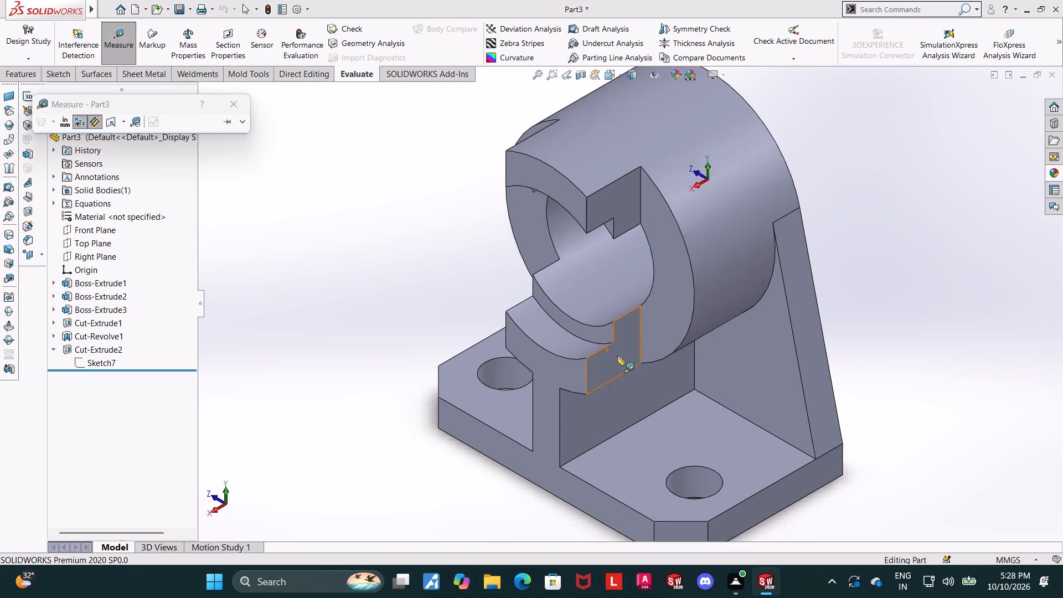
pyautogui.scroll(-2, 617, 356)
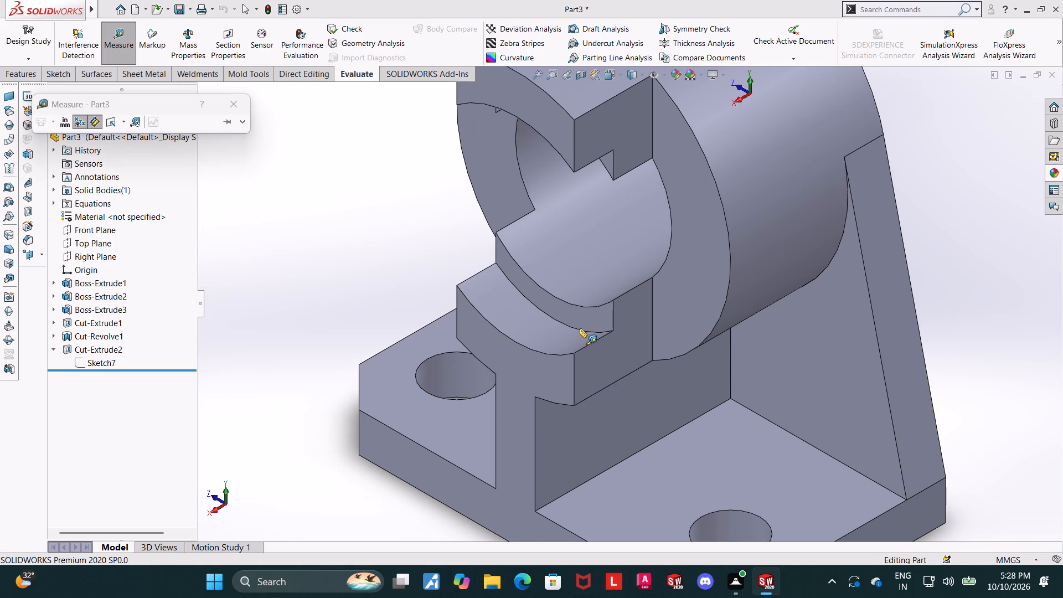
pyautogui.click(580, 328)
pyautogui.scroll(3, 580, 328)
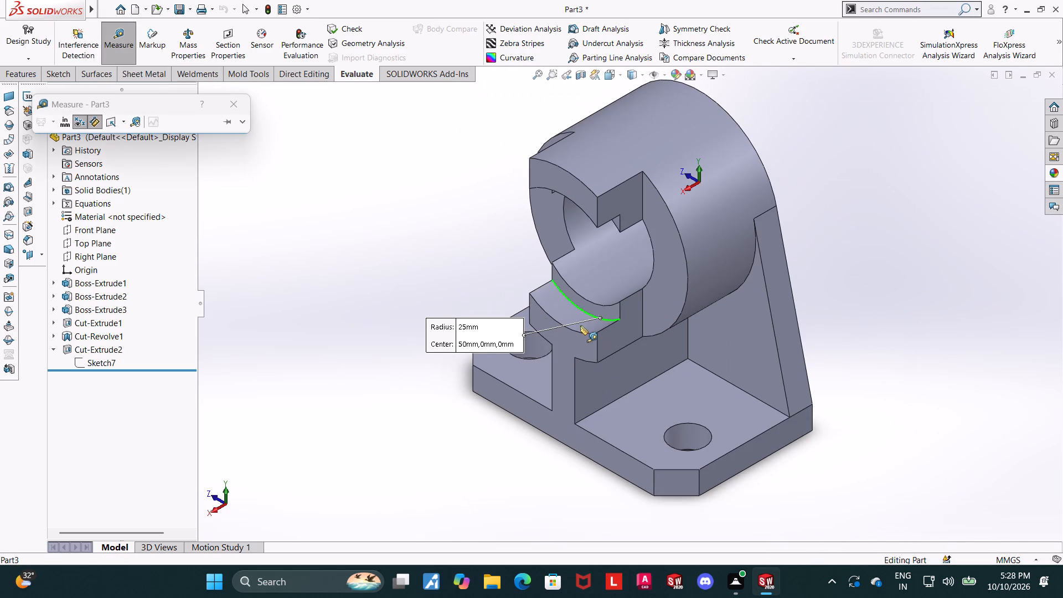
pyautogui.scroll(-2, 622, 290)
pyautogui.scroll(2, 622, 290)
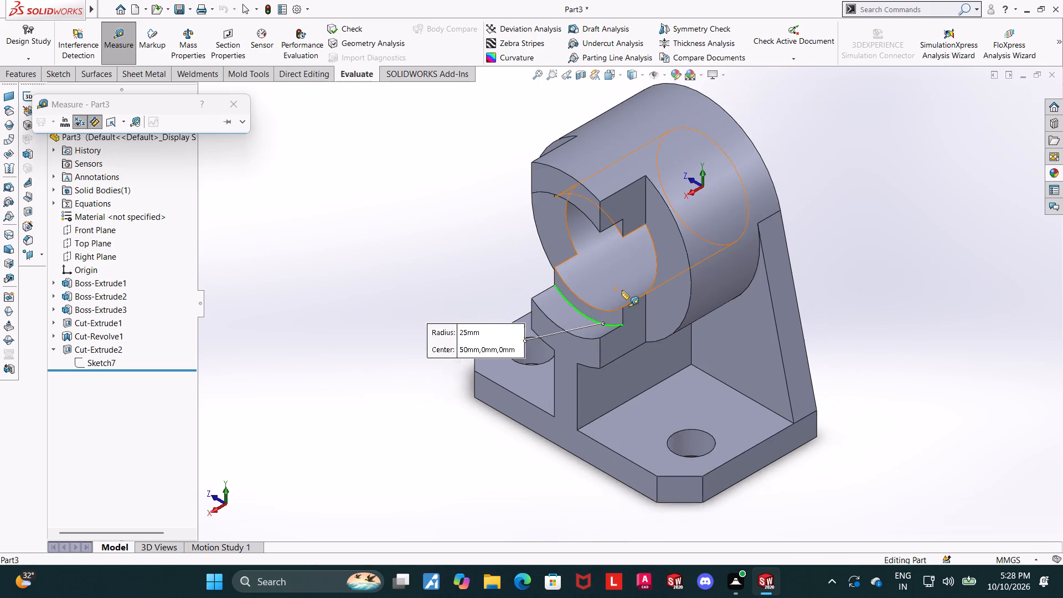
pyautogui.scroll(1, 622, 290)
pyautogui.press('Escape')
pyautogui.press('Escape')
# Measure the radius of the tapered plate's rounded top edge behind the boss.
pyautogui.click(127, 39)
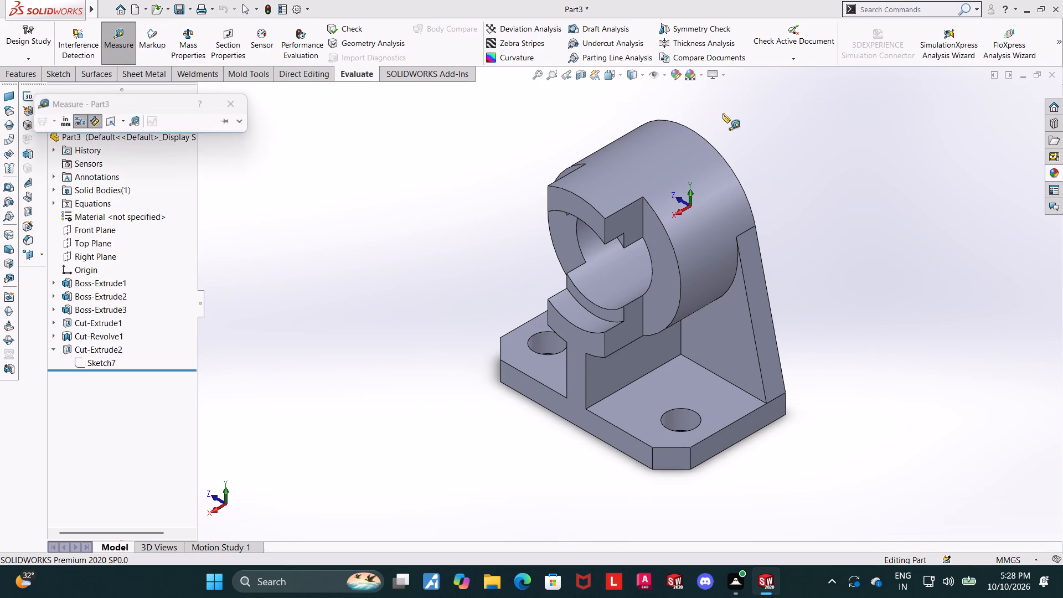
pyautogui.click(719, 153)
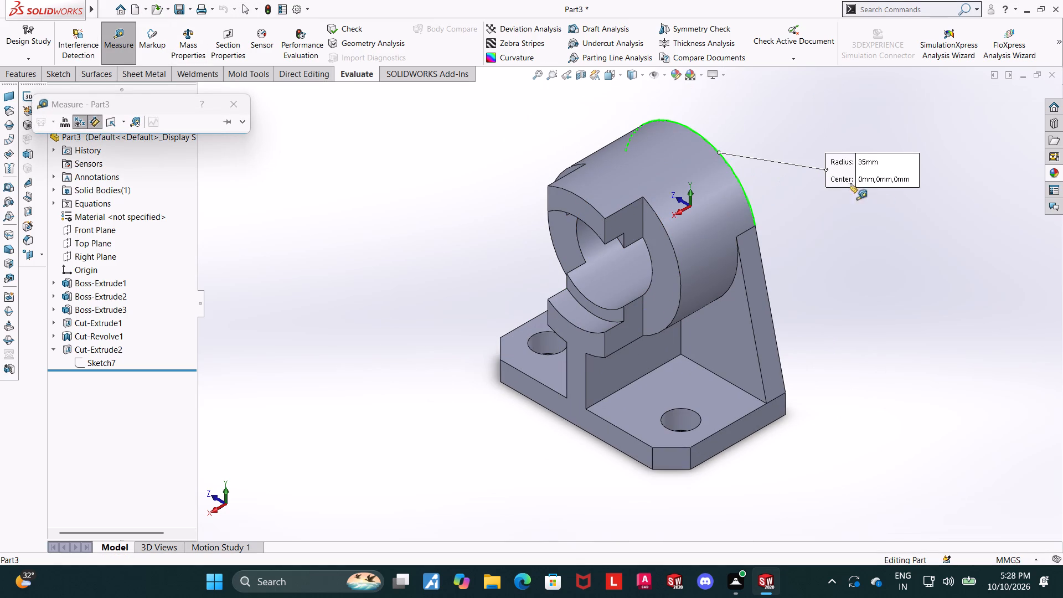
pyautogui.scroll(1, 899, 192)
pyautogui.press('Escape')
pyautogui.press('Escape')
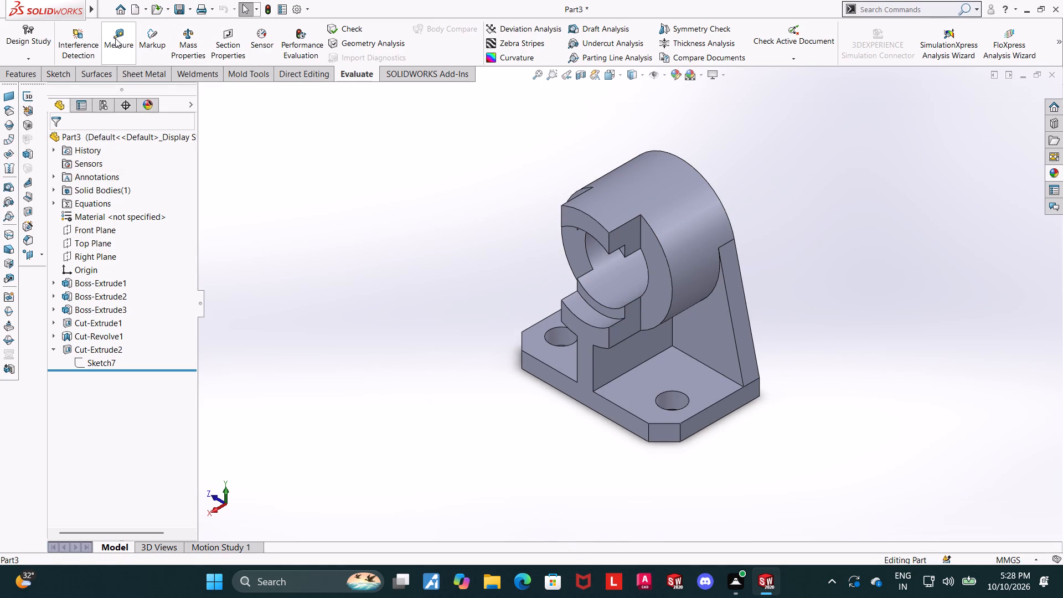
# Measure the distance from the boss's upper front face to the tapered plate's rear face.
pyautogui.click(115, 38)
pyautogui.click(595, 231)
pyautogui.scroll(1, 947, 91)
pyautogui.moveTo(917, 102); pyautogui.dragTo(868, 148, button='middle')
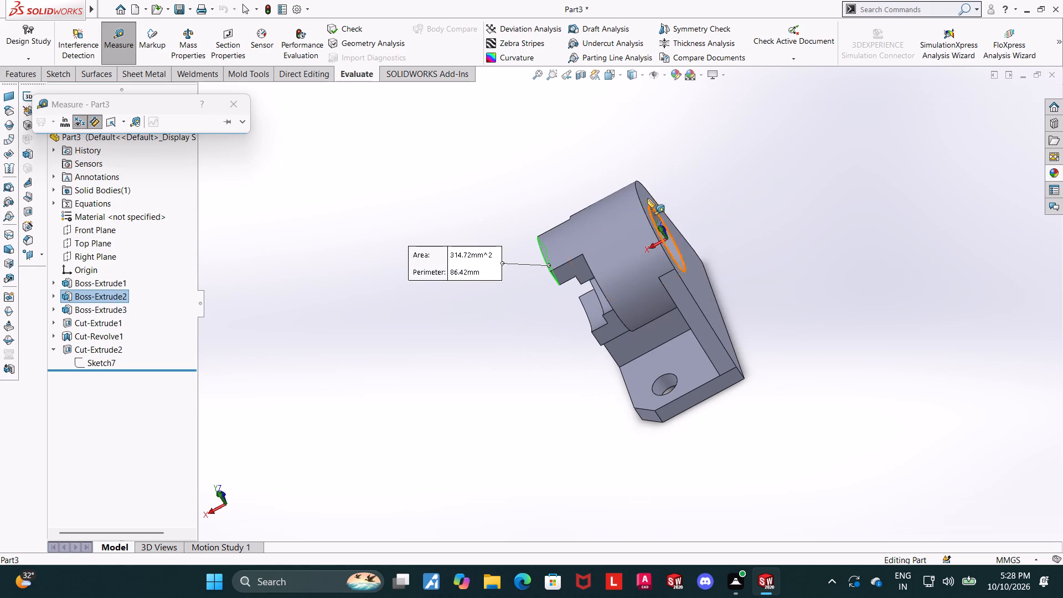
pyautogui.click(647, 194)
pyautogui.scroll(-3, 696, 203)
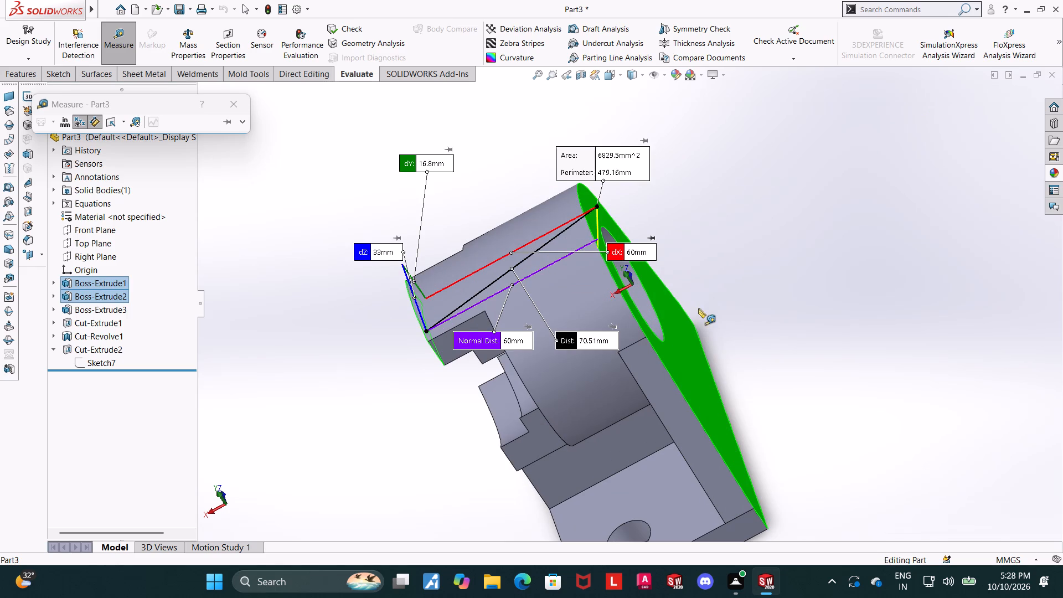
pyautogui.scroll(1, 723, 309)
pyautogui.moveTo(722, 307); pyautogui.dragTo(768, 229, button='middle')
pyautogui.press('Escape')
# Measure the distance between the boss's upper front face and the counterbore's inner step face.
pyautogui.scroll(1, 662, 257)
pyautogui.scroll(-4, 608, 264)
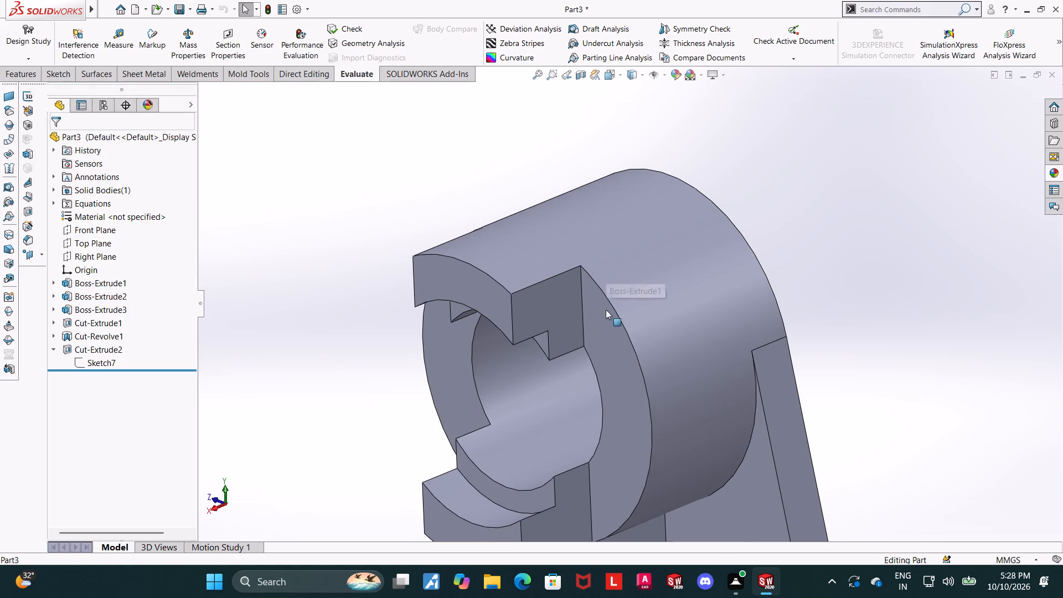
pyautogui.scroll(3, 606, 360)
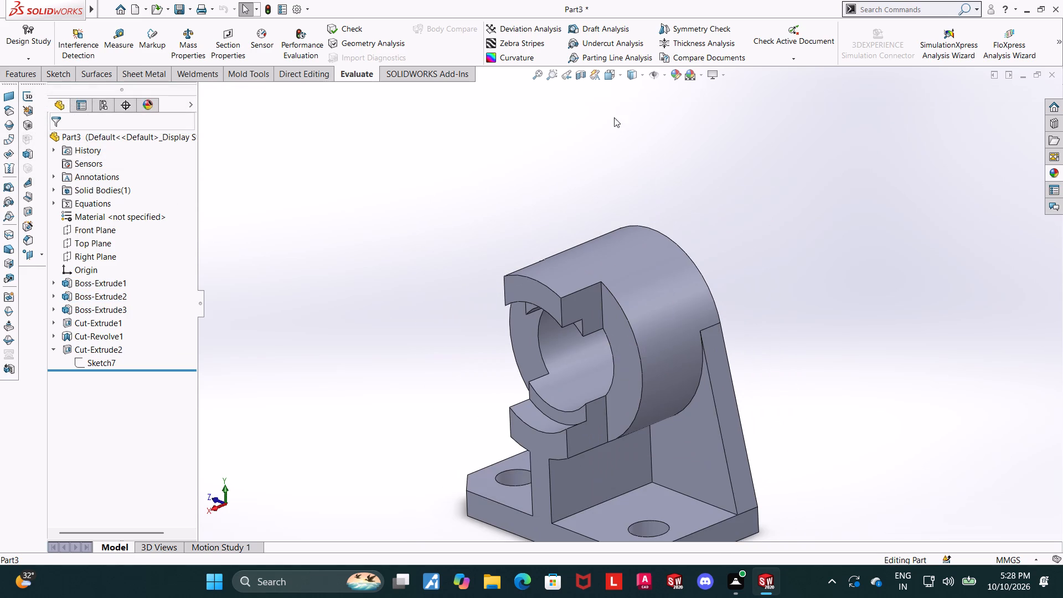
pyautogui.click(609, 70)
pyautogui.click(499, 350)
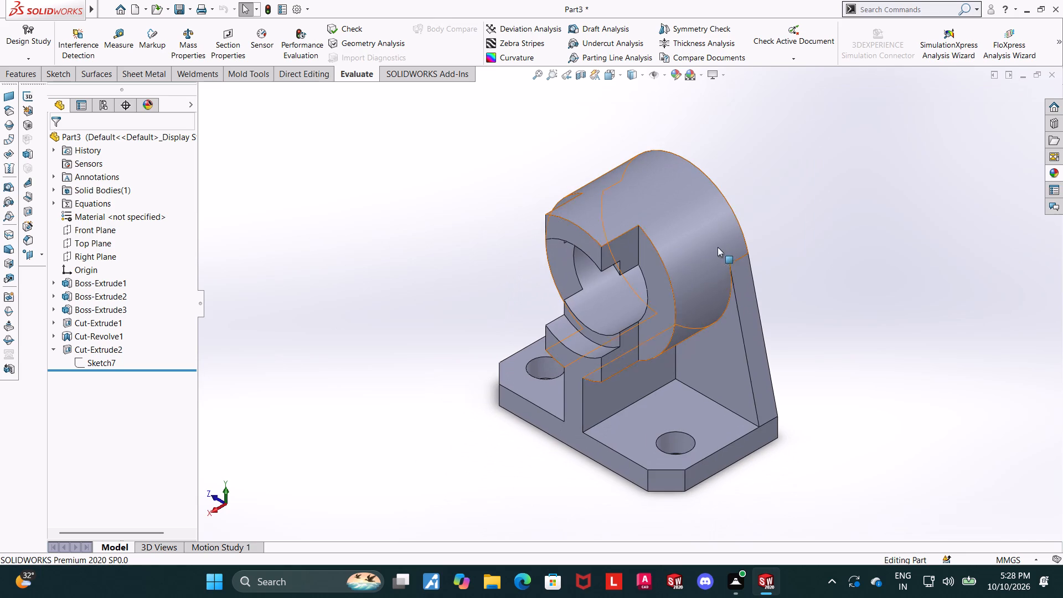
pyautogui.scroll(-2, 635, 252)
pyautogui.scroll(-2, 591, 216)
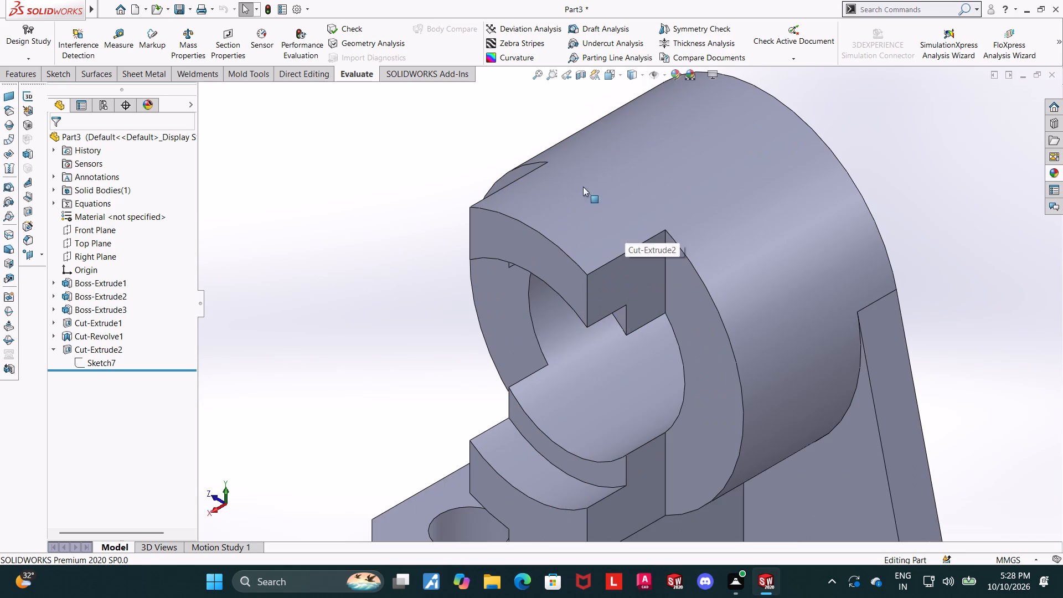
pyautogui.click(123, 44)
pyautogui.click(548, 278)
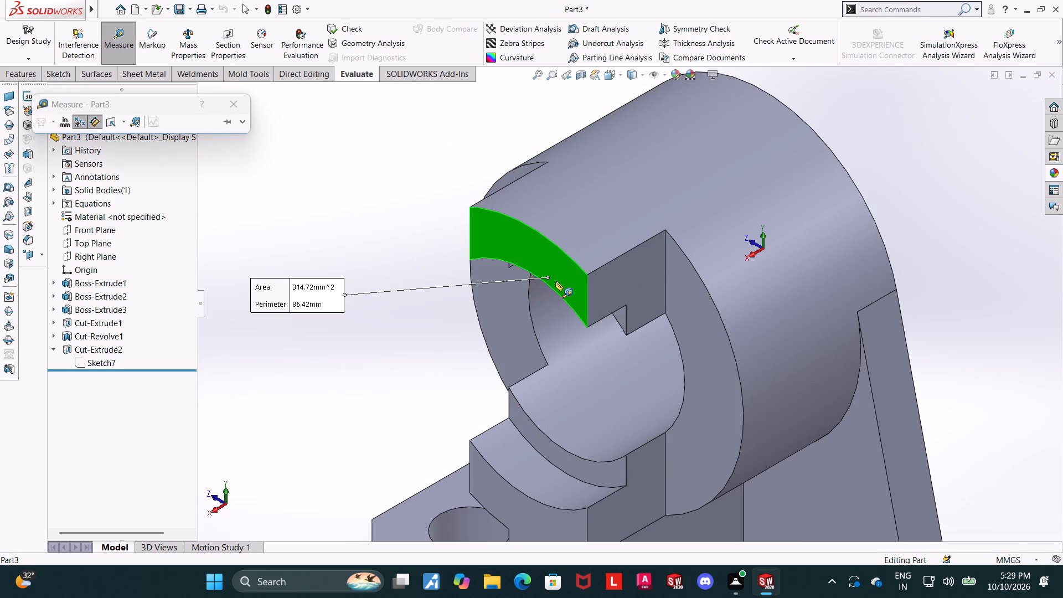
pyautogui.click(621, 316)
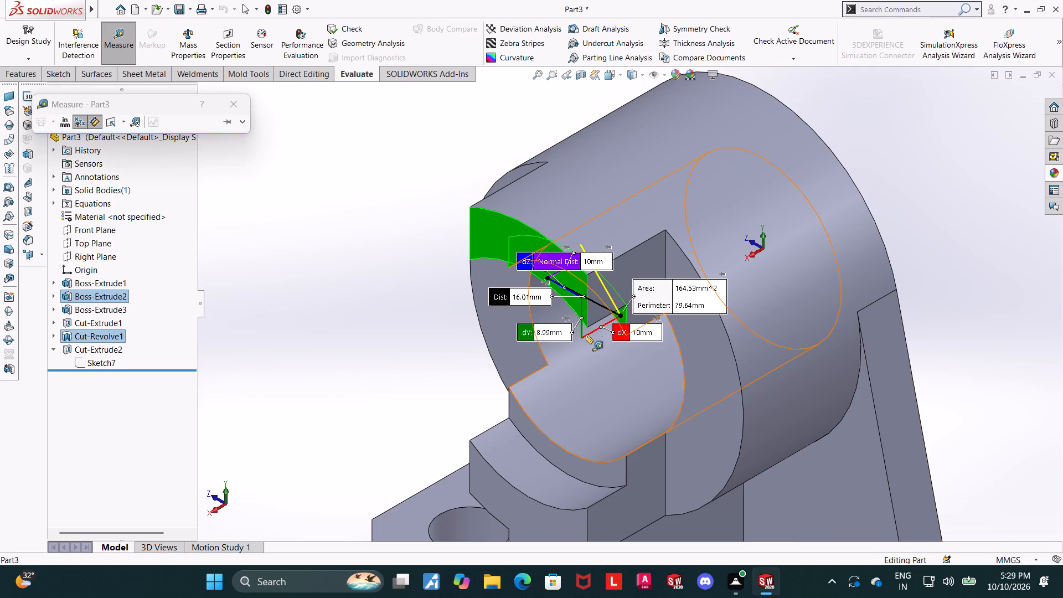
pyautogui.press('Escape')
# Measure the distance between the counterbore's inner step face and the boss's recessed front face left by the side cut.
pyautogui.click(123, 37)
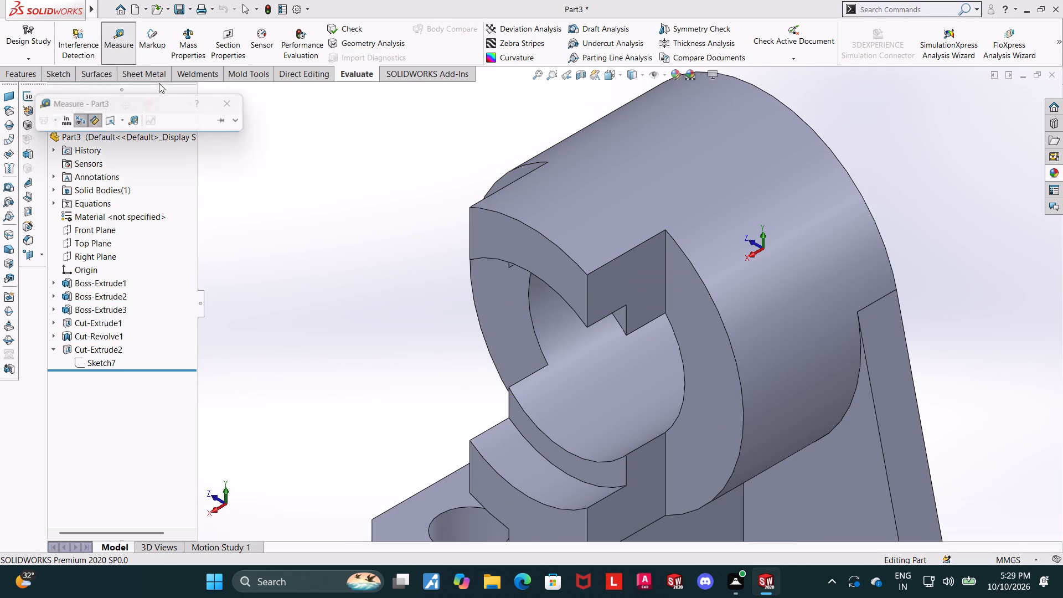
pyautogui.click(621, 322)
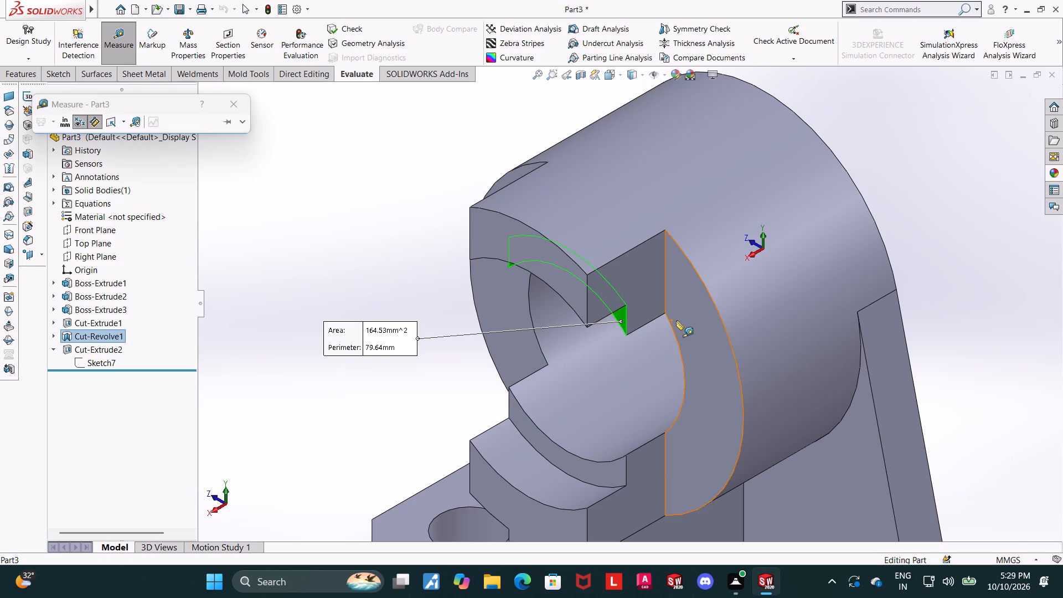
pyautogui.click(676, 321)
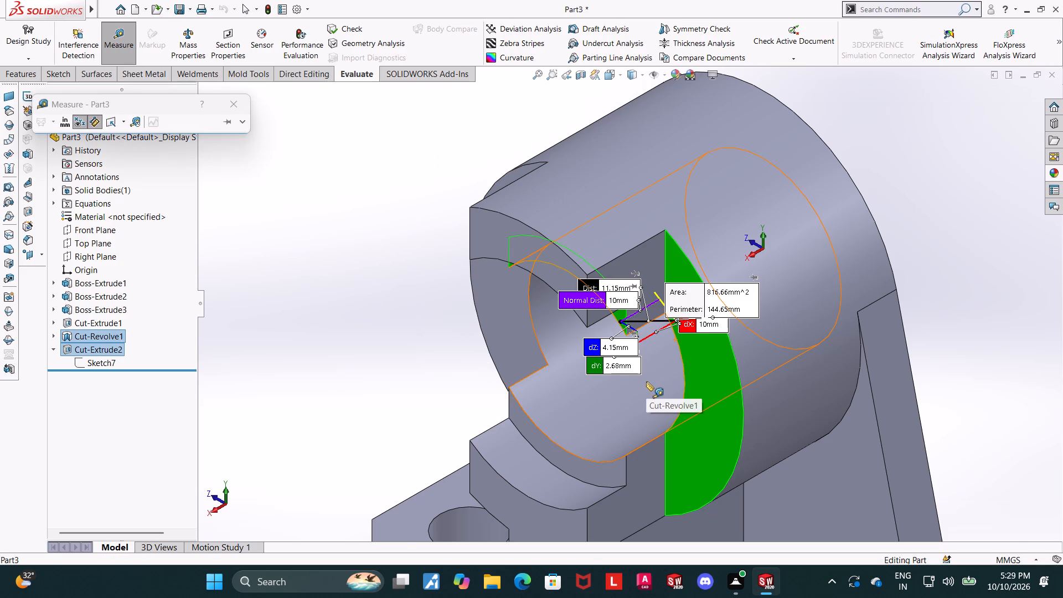
pyautogui.scroll(1, 646, 380)
pyautogui.press('Escape')
pyautogui.press('Escape')
pyautogui.scroll(1, 646, 383)
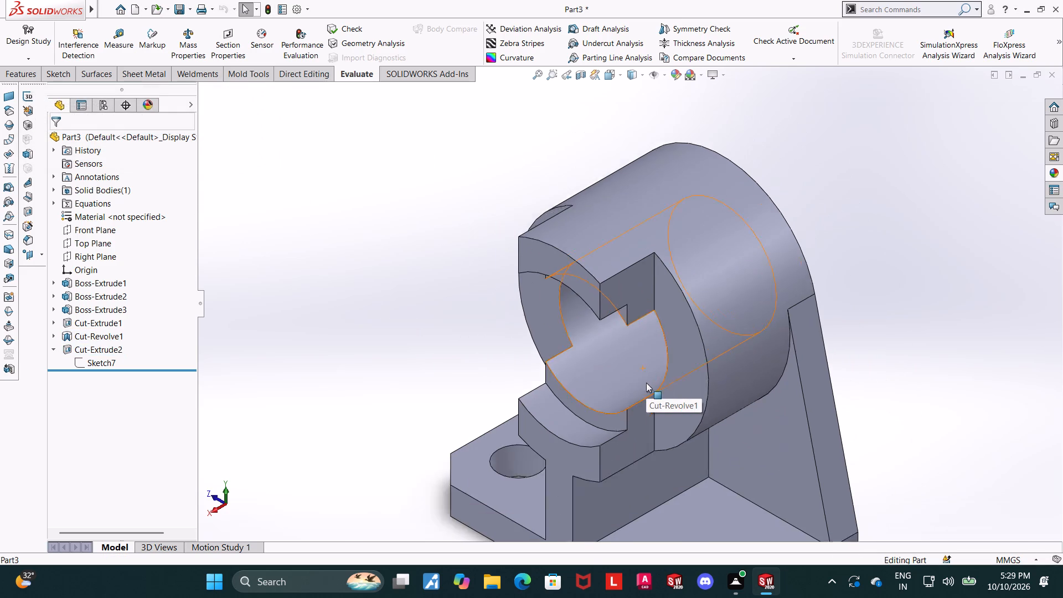
pyautogui.scroll(1, 646, 383)
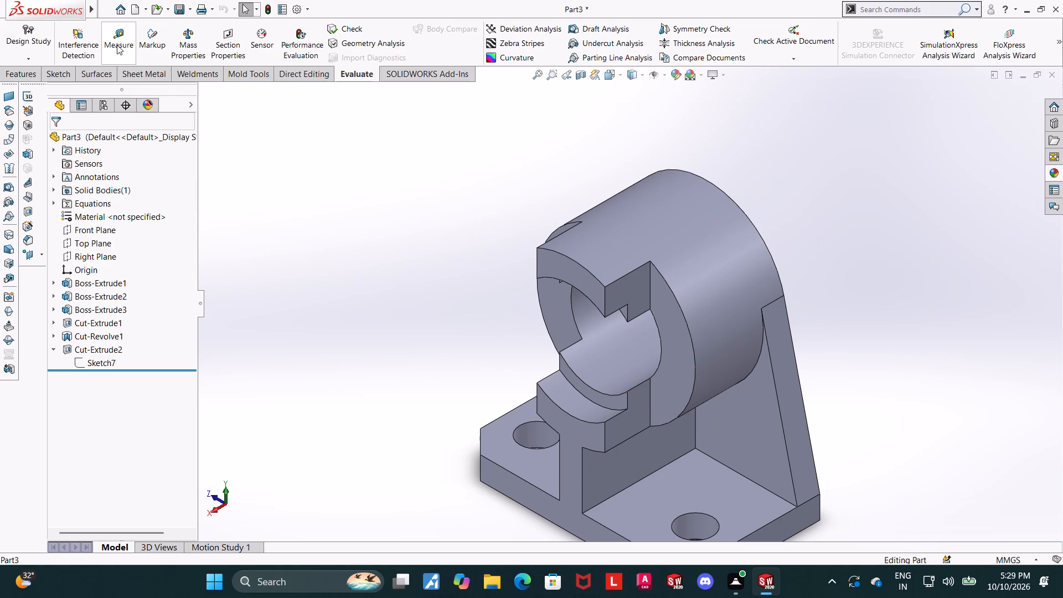
# Measure the width of the boss's upper front segment between its two opposite side faces.
pyautogui.click(117, 45)
pyautogui.click(639, 302)
pyautogui.moveTo(305, 220); pyautogui.dragTo(421, 280, button='middle')
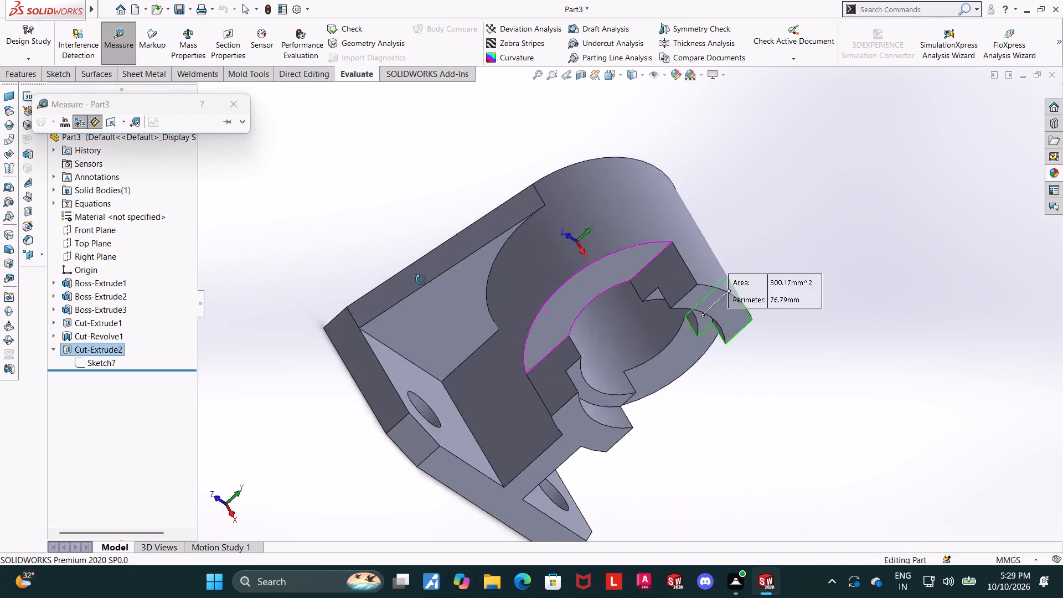
pyautogui.moveTo(421, 280); pyautogui.dragTo(457, 307, button='middle')
pyautogui.click(646, 276)
pyautogui.moveTo(770, 242); pyautogui.dragTo(705, 233, button='middle')
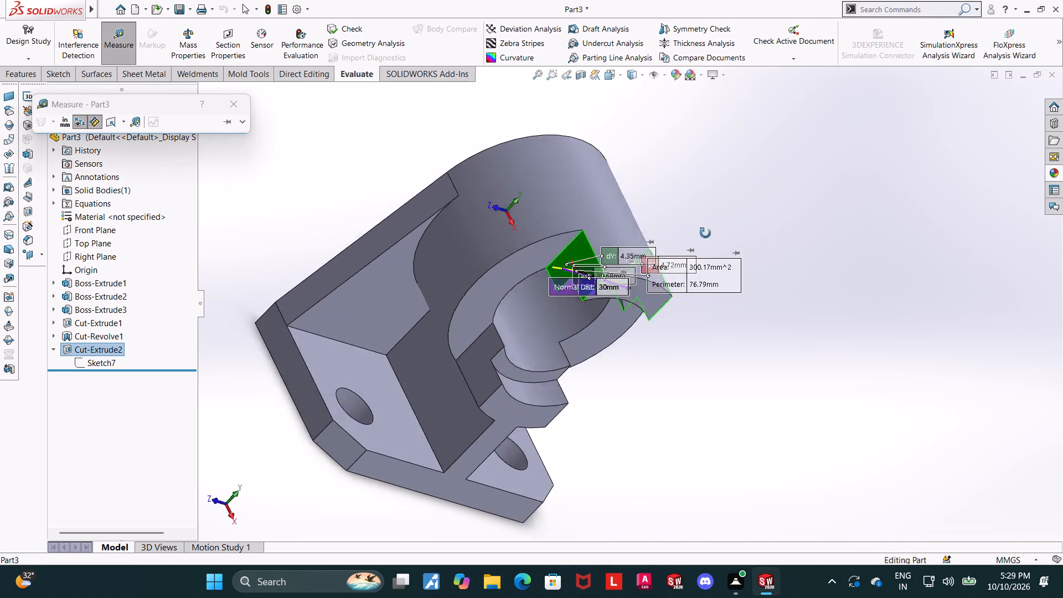
pyautogui.moveTo(705, 233); pyautogui.dragTo(662, 216, button='middle')
pyautogui.scroll(-3, 641, 275)
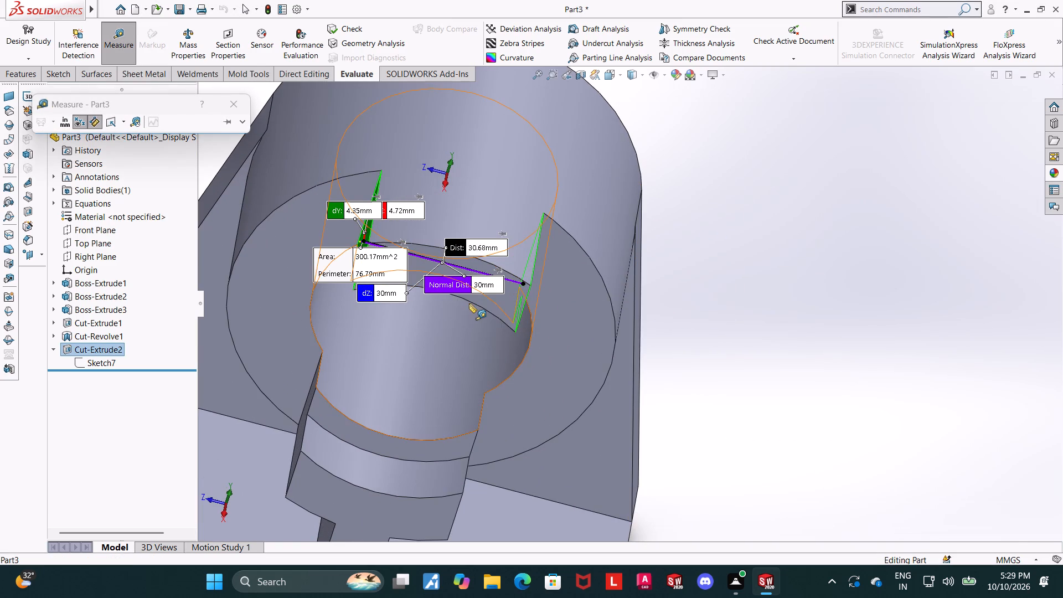
pyautogui.scroll(-1, 428, 300)
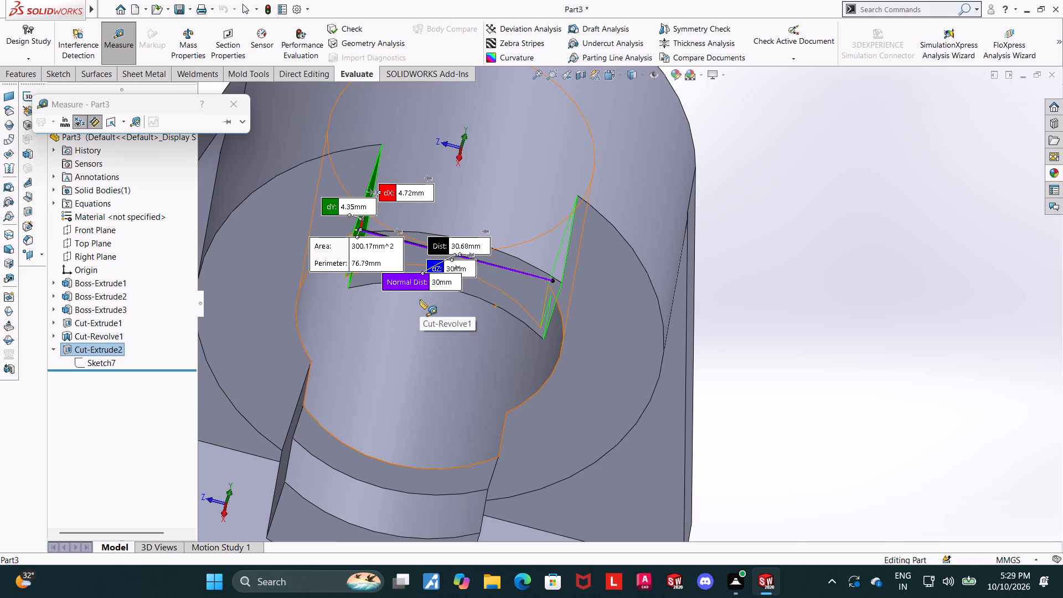
pyautogui.scroll(1, 420, 300)
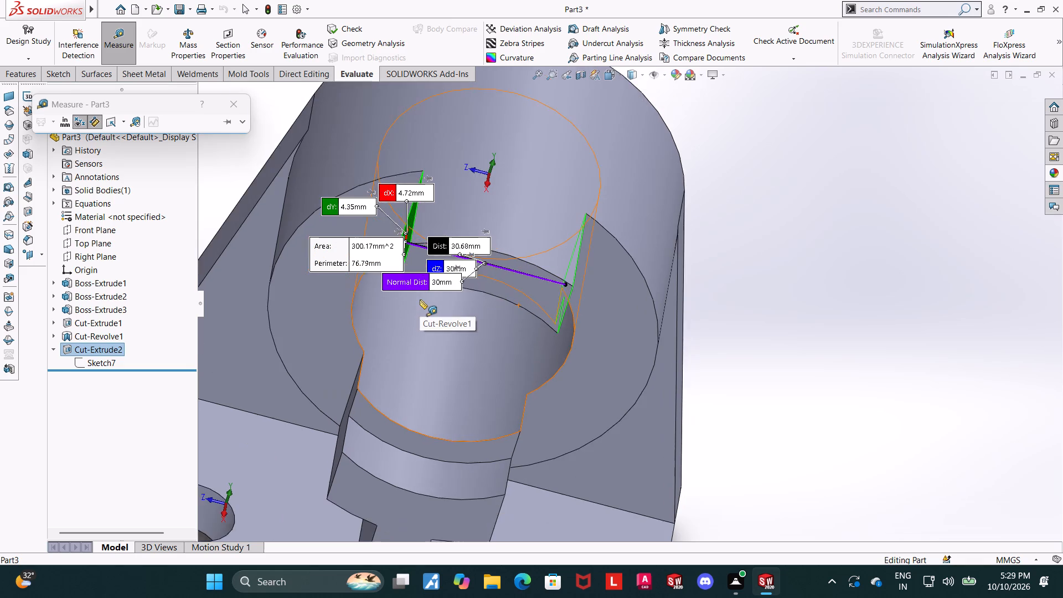
pyautogui.scroll(1, 420, 300)
pyautogui.press('Escape')
pyautogui.scroll(4, 715, 359)
pyautogui.moveTo(677, 425); pyautogui.dragTo(658, 358, button='middle')
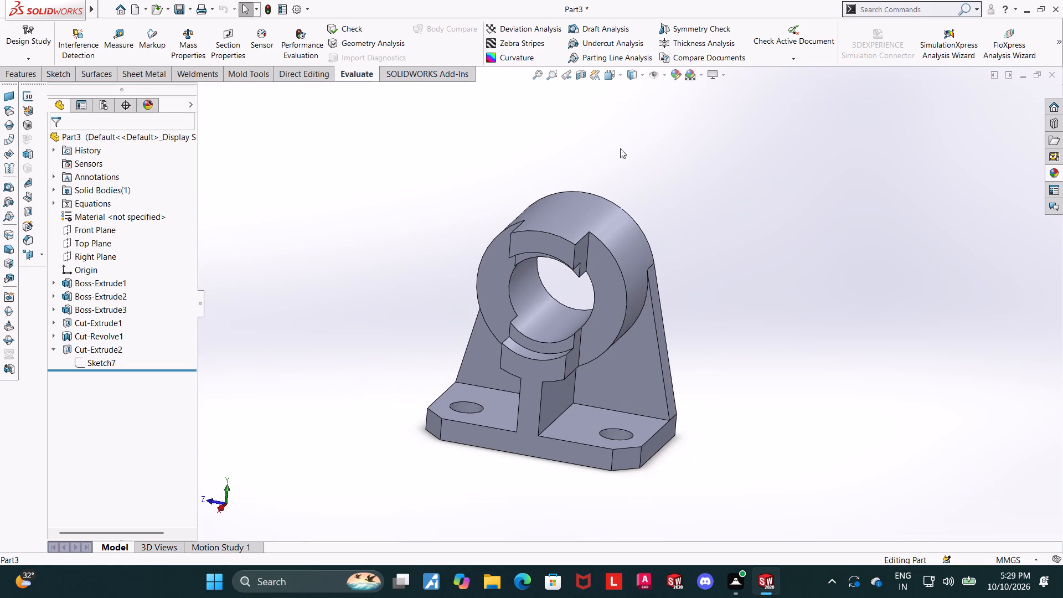
# Measure the thickness of the vertical web under the boss between its two side faces.
pyautogui.click(612, 78)
pyautogui.click(546, 318)
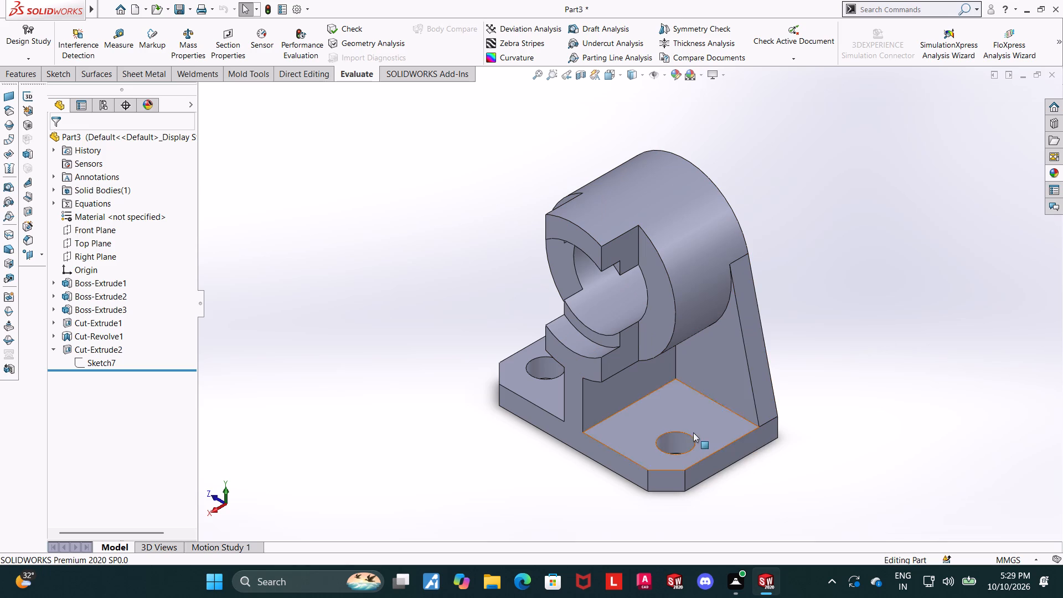
pyautogui.click(115, 42)
pyautogui.scroll(-3, 596, 451)
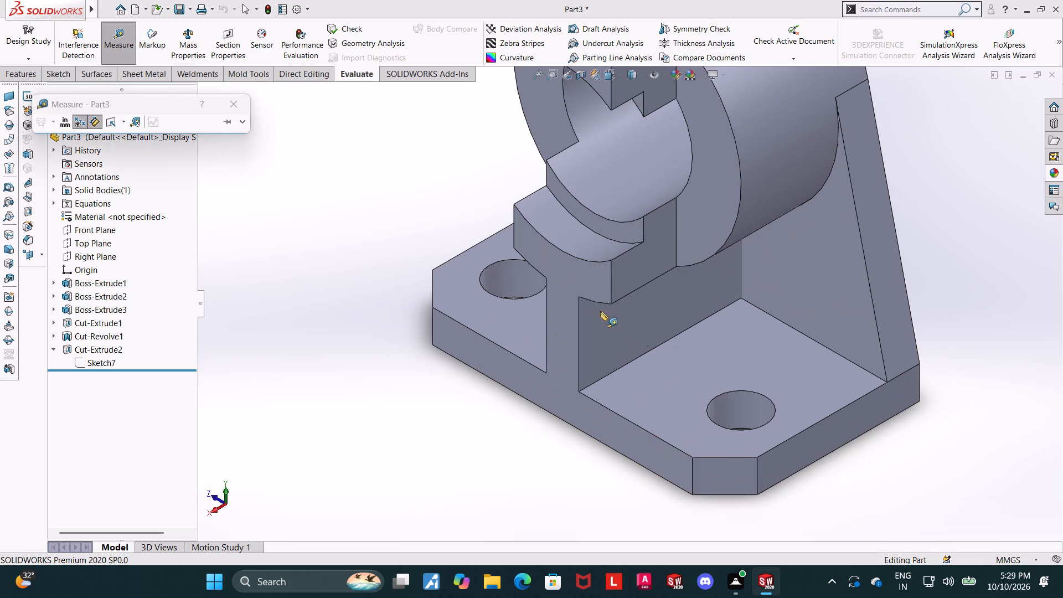
pyautogui.click(600, 311)
pyautogui.moveTo(509, 328); pyautogui.dragTo(605, 387, button='middle')
pyautogui.click(597, 300)
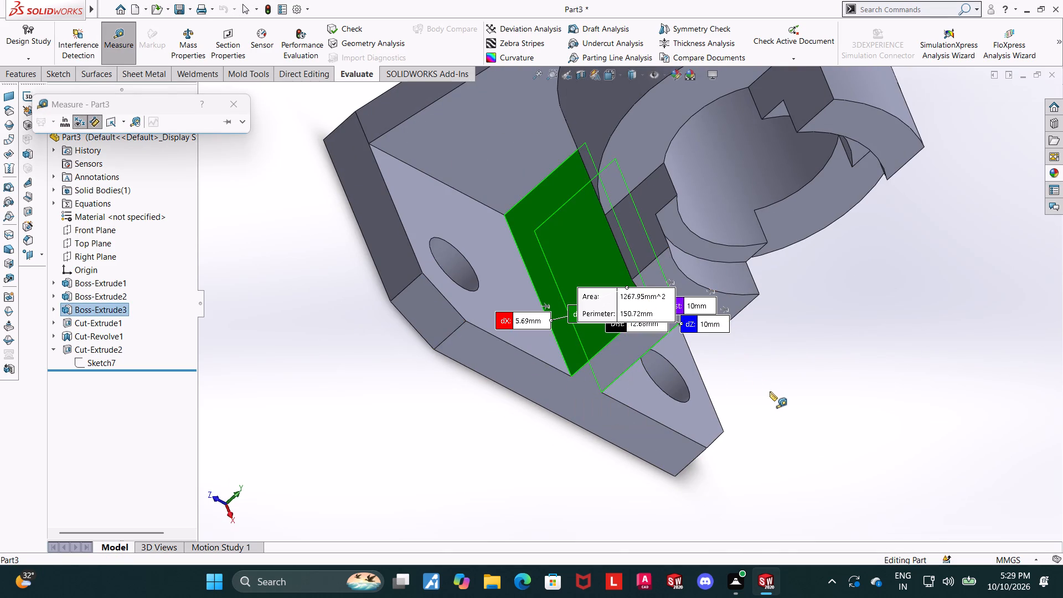
pyautogui.moveTo(766, 391); pyautogui.dragTo(698, 374, button='middle')
pyautogui.scroll(2, 704, 368)
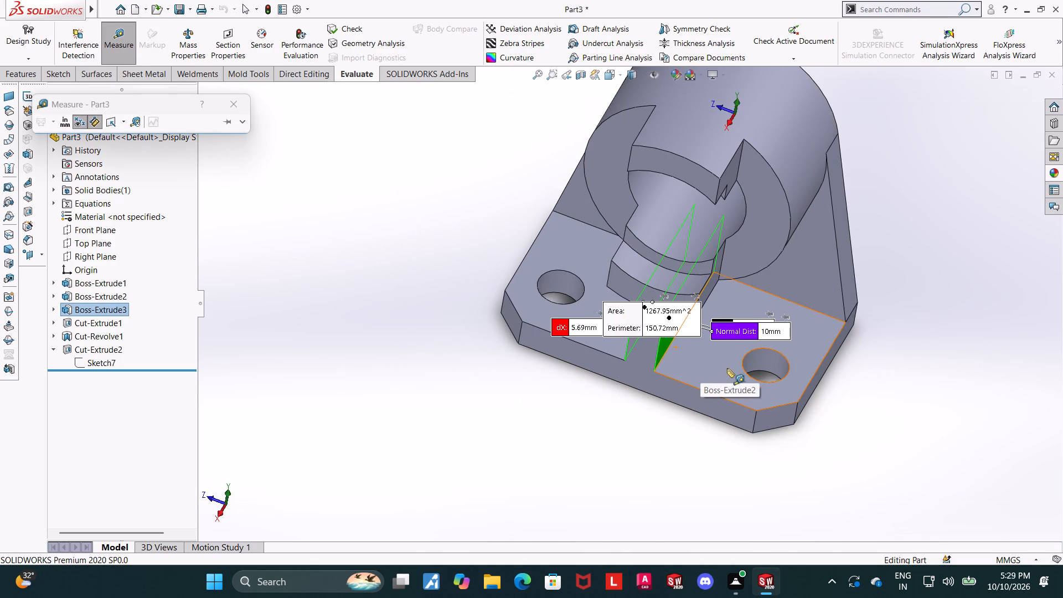
pyautogui.press('Escape')
pyautogui.moveTo(717, 369); pyautogui.dragTo(685, 288, button='middle')
pyautogui.press('Escape')
# Measure the base's thickness from its top face to its bottom face.
pyautogui.click(126, 37)
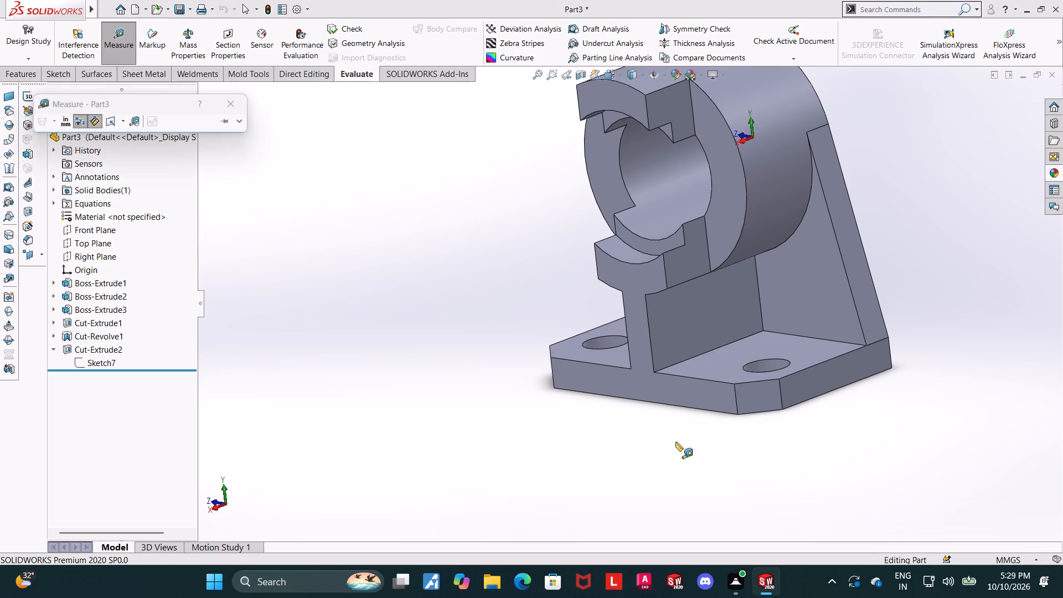
pyautogui.moveTo(699, 414); pyautogui.dragTo(705, 471, button='middle')
pyautogui.click(710, 364)
pyautogui.scroll(2, 654, 466)
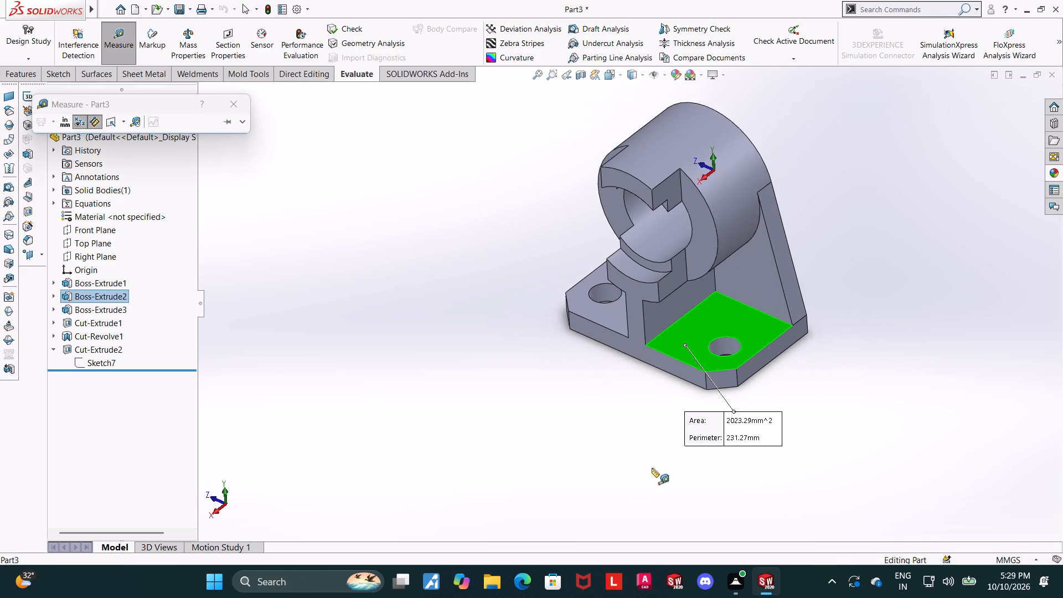
pyautogui.moveTo(652, 468); pyautogui.dragTo(674, 282, button='middle')
pyautogui.click(682, 324)
pyautogui.scroll(-3, 686, 315)
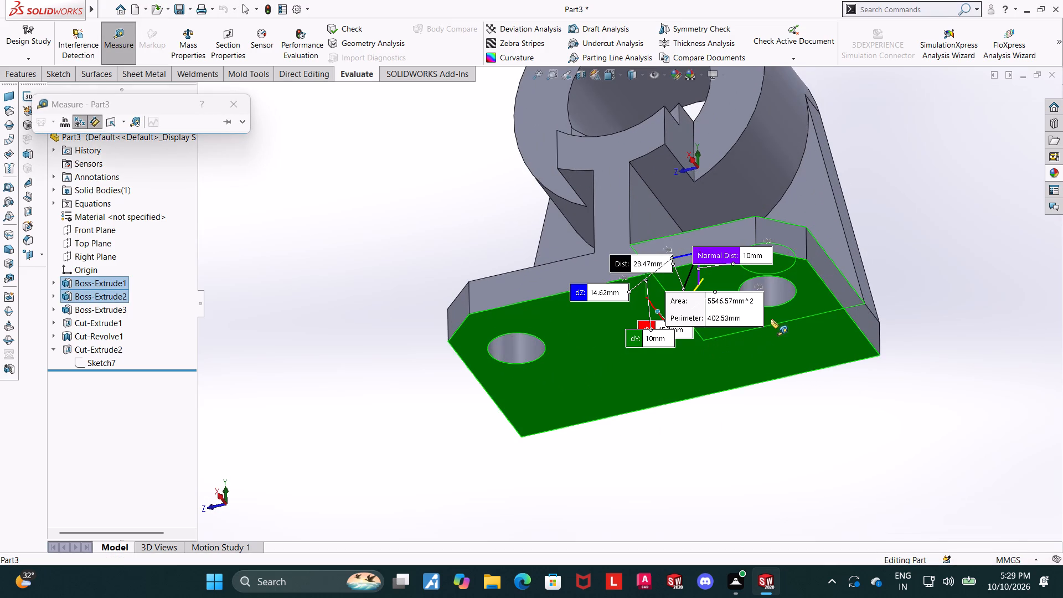
pyautogui.scroll(1, 767, 331)
pyautogui.press('Escape')
pyautogui.moveTo(782, 301); pyautogui.dragTo(781, 401, button='middle')
pyautogui.scroll(5, 797, 352)
pyautogui.scroll(1, 730, 230)
pyautogui.moveTo(730, 238); pyautogui.dragTo(739, 307, button='middle')
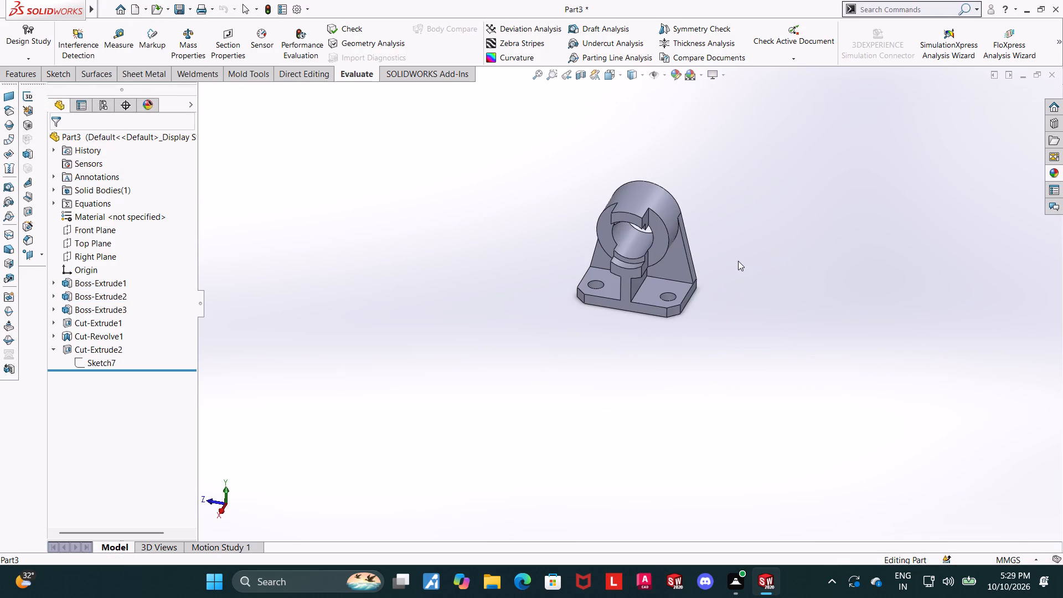
# Measure the tapered plate's thickness from its front face to its rear face.
pyautogui.scroll(-4, 738, 261)
pyautogui.scroll(-3, 561, 159)
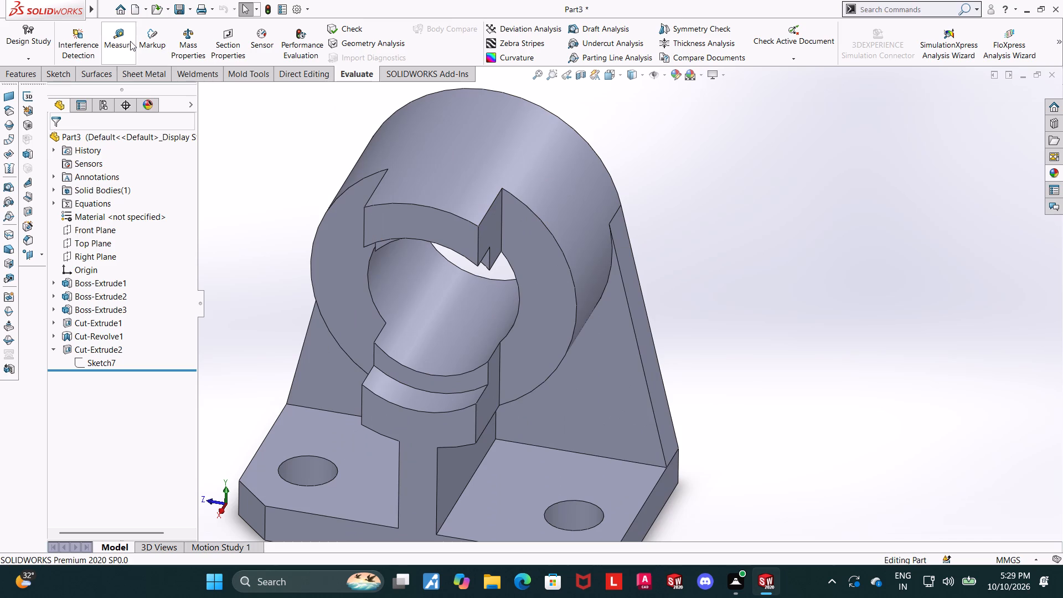
pyautogui.click(130, 42)
pyautogui.click(617, 372)
pyautogui.moveTo(701, 302); pyautogui.dragTo(591, 354, button='middle')
pyautogui.click(697, 316)
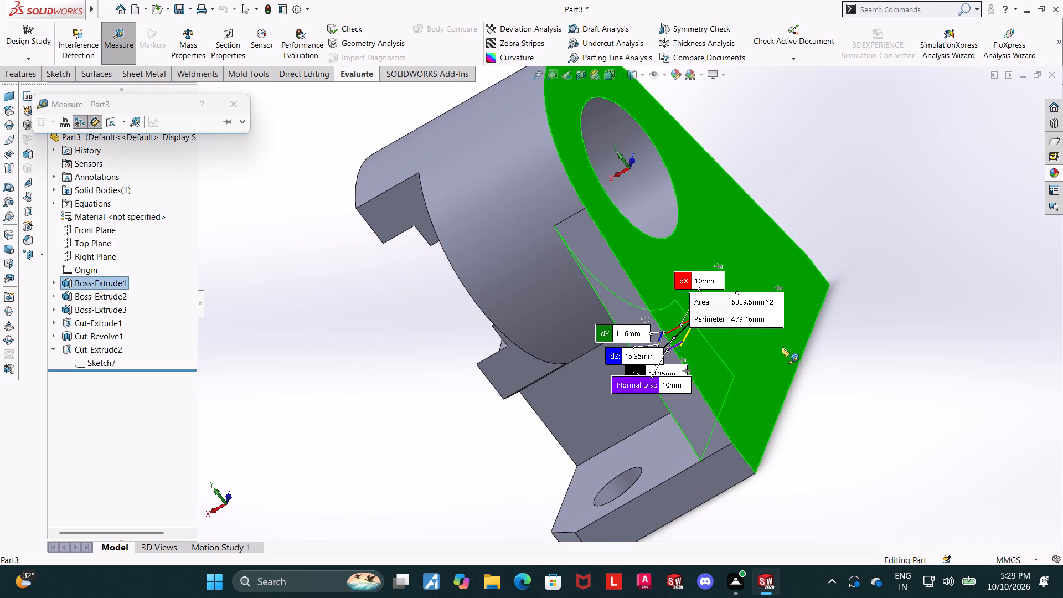
pyautogui.scroll(1, 725, 427)
pyautogui.press('Escape')
pyautogui.scroll(3, 667, 447)
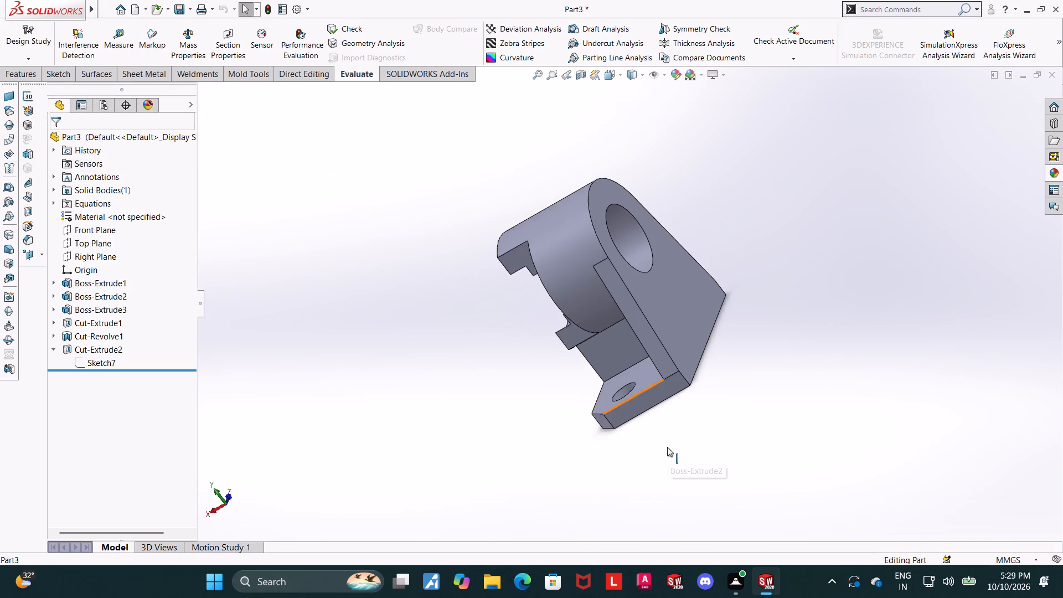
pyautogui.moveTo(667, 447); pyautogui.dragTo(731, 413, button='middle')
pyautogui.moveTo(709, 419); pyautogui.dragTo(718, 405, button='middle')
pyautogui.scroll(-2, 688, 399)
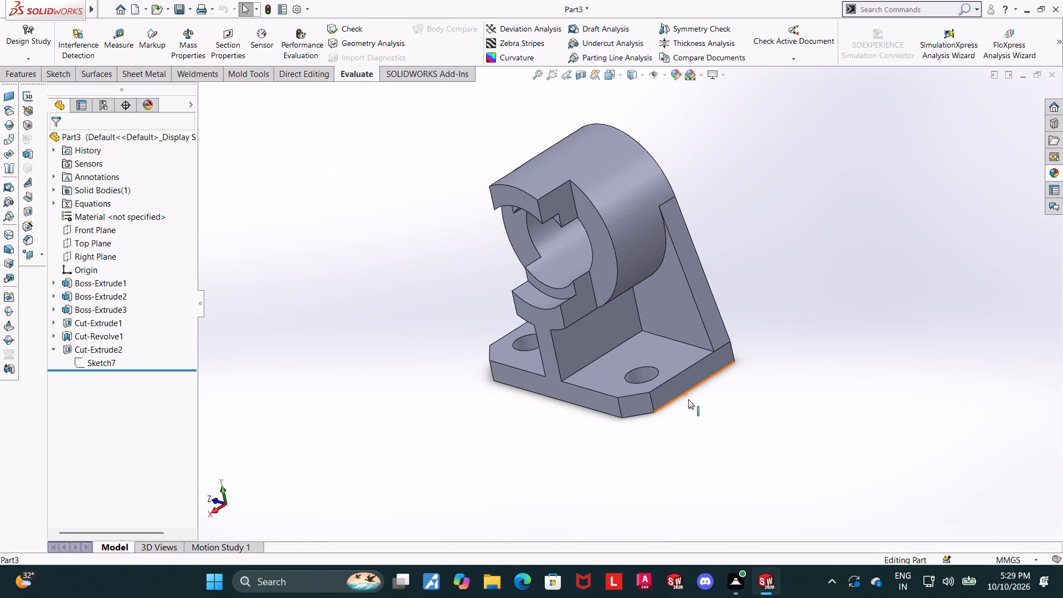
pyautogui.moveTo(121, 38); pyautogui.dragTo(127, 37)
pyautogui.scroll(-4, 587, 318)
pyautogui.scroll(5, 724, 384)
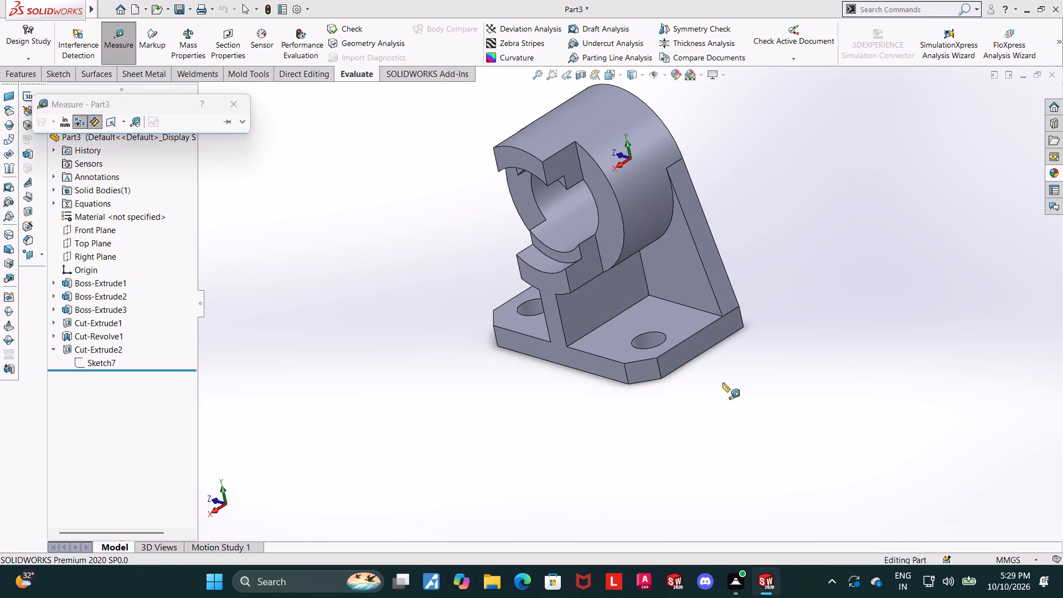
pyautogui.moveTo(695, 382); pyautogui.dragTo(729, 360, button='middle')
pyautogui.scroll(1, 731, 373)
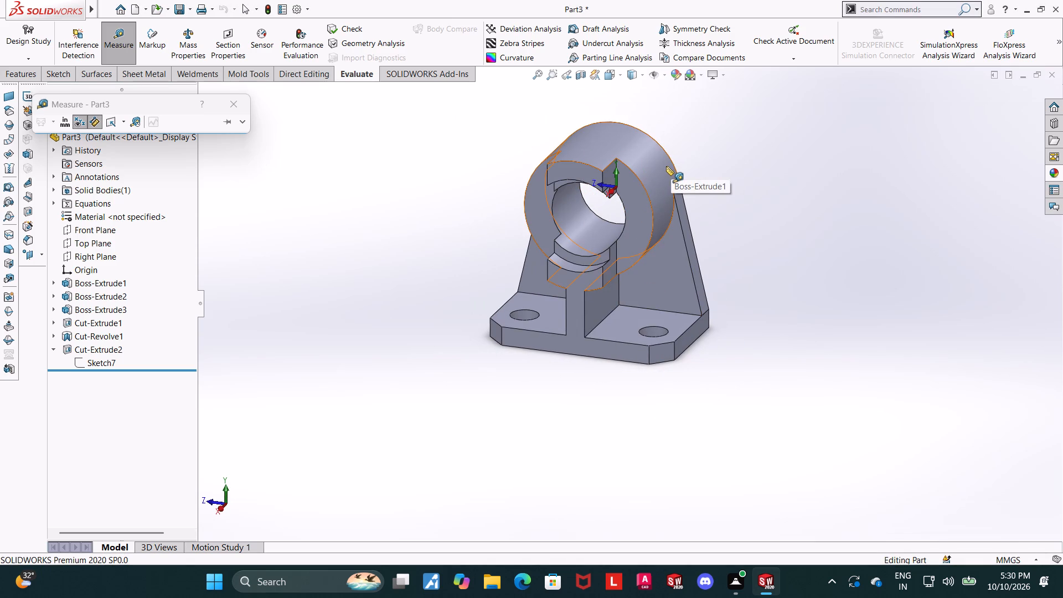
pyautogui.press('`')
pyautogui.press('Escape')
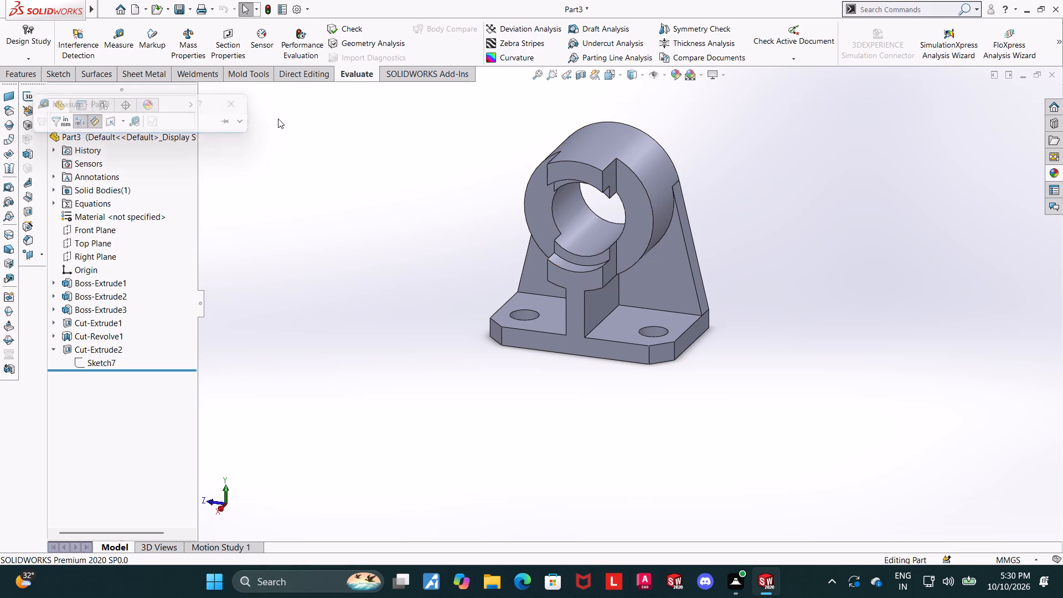
# Apply a bright red colour appearance from the standard swatches to the entire part.
pyautogui.click(31, 76)
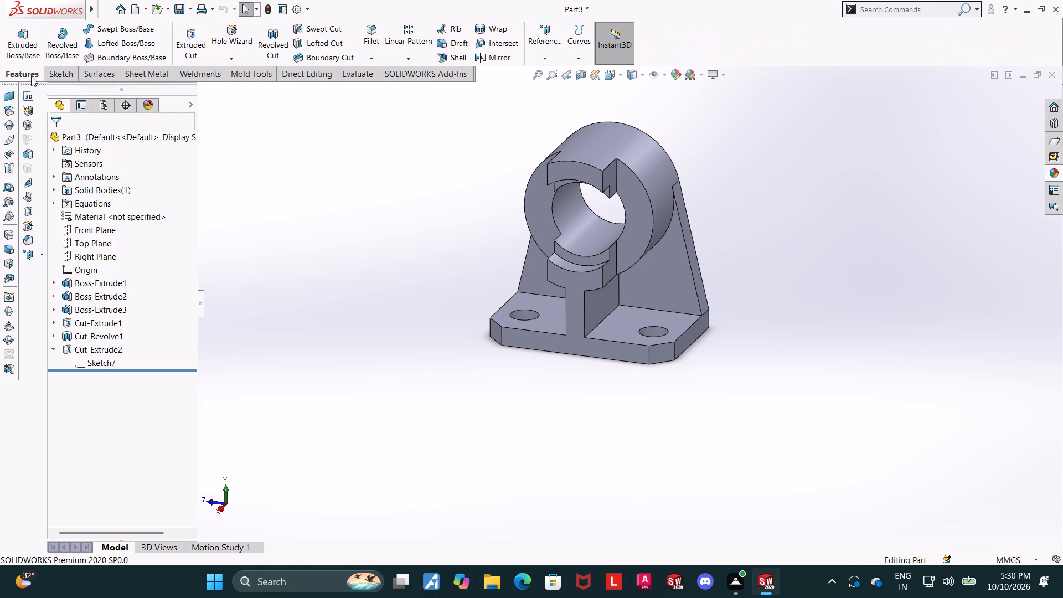
pyautogui.rightClick(109, 136)
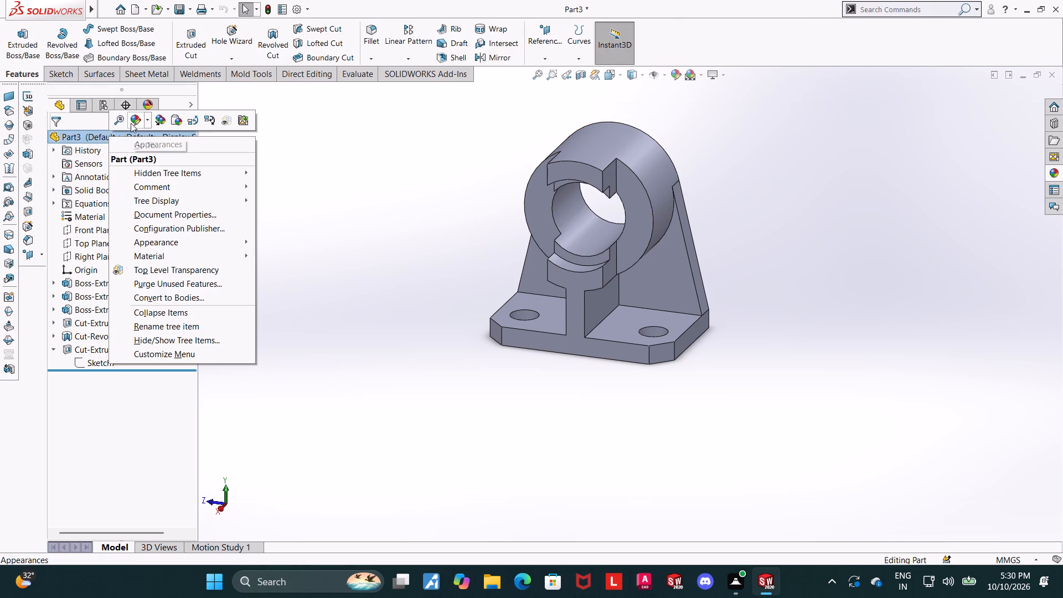
pyautogui.click(131, 120)
pyautogui.click(194, 145)
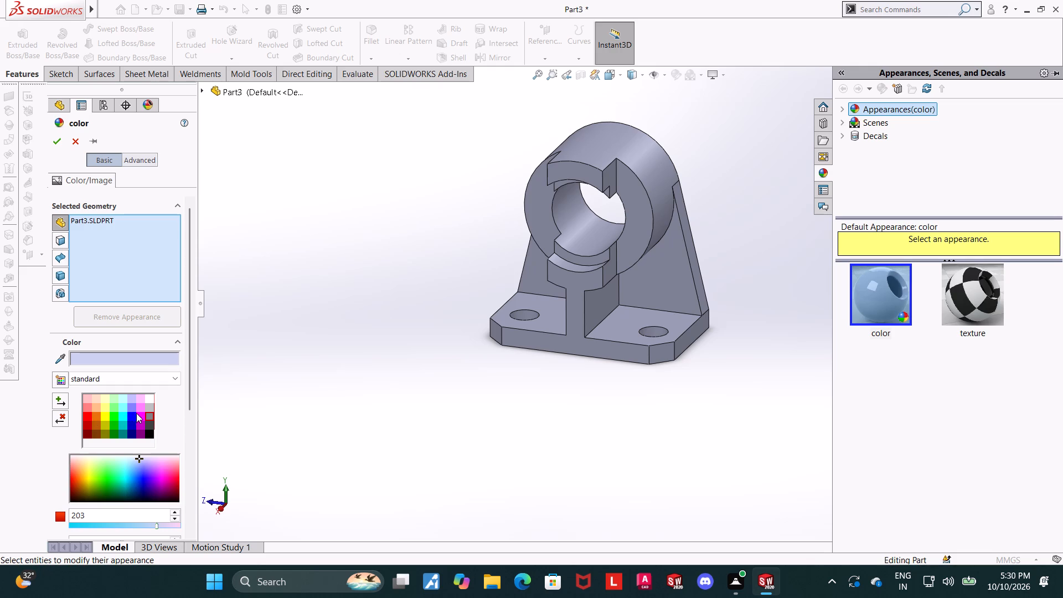
pyautogui.click(90, 415)
pyautogui.click(87, 427)
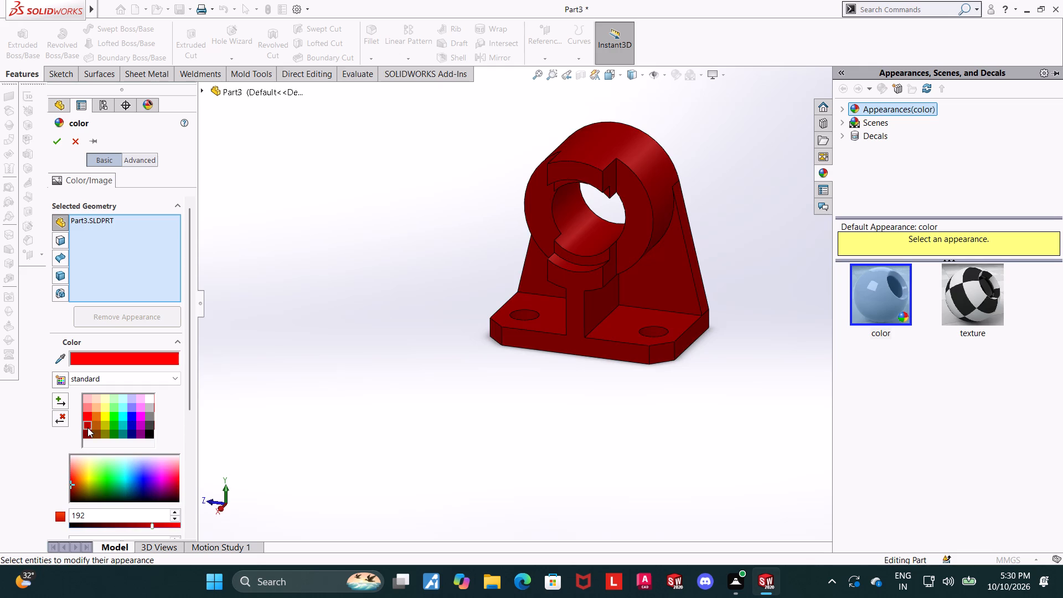
pyautogui.click(87, 422)
pyautogui.click(87, 416)
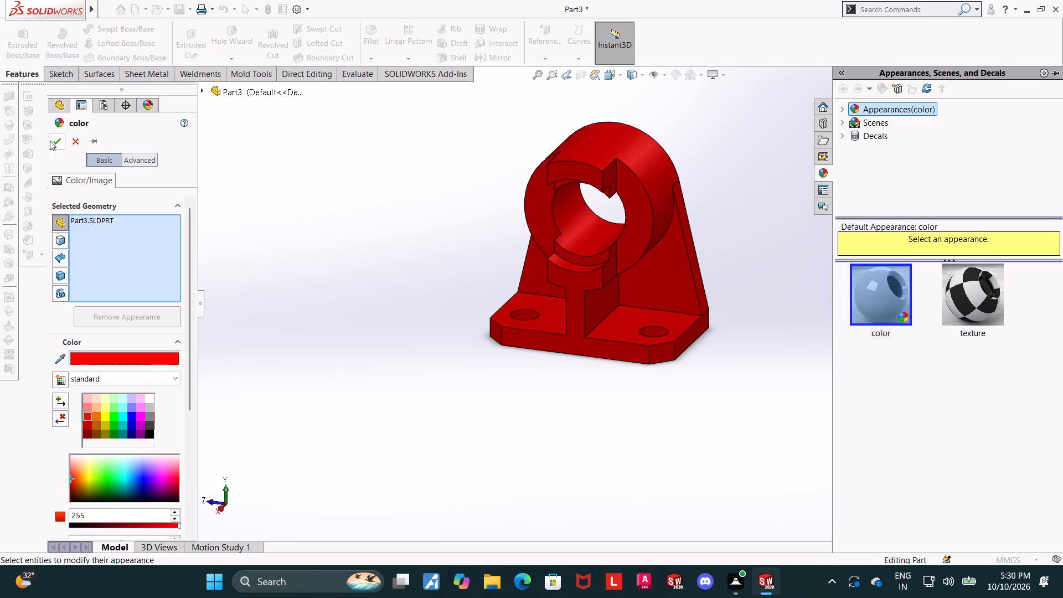
pyautogui.click(51, 140)
# Examine the coloured bracket from several angles, including the boss's bore and front segments.
pyautogui.scroll(4, 776, 303)
pyautogui.scroll(-4, 706, 259)
pyautogui.moveTo(694, 288); pyautogui.dragTo(678, 296, button='middle')
pyautogui.click(688, 303)
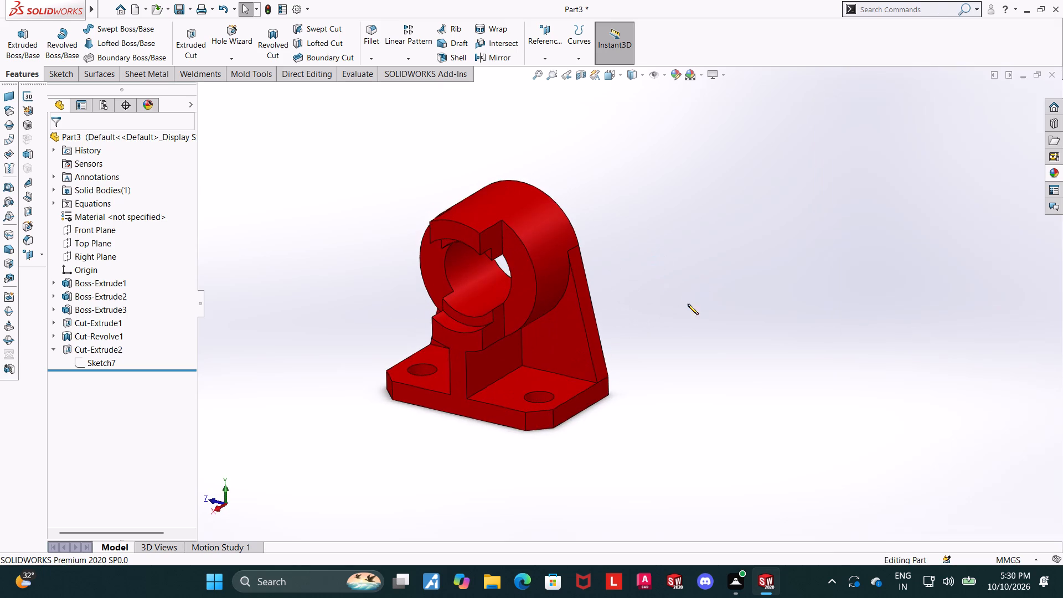
pyautogui.scroll(3, 679, 311)
pyautogui.scroll(-3, 565, 312)
pyautogui.moveTo(693, 303); pyautogui.dragTo(692, 286, button='middle')
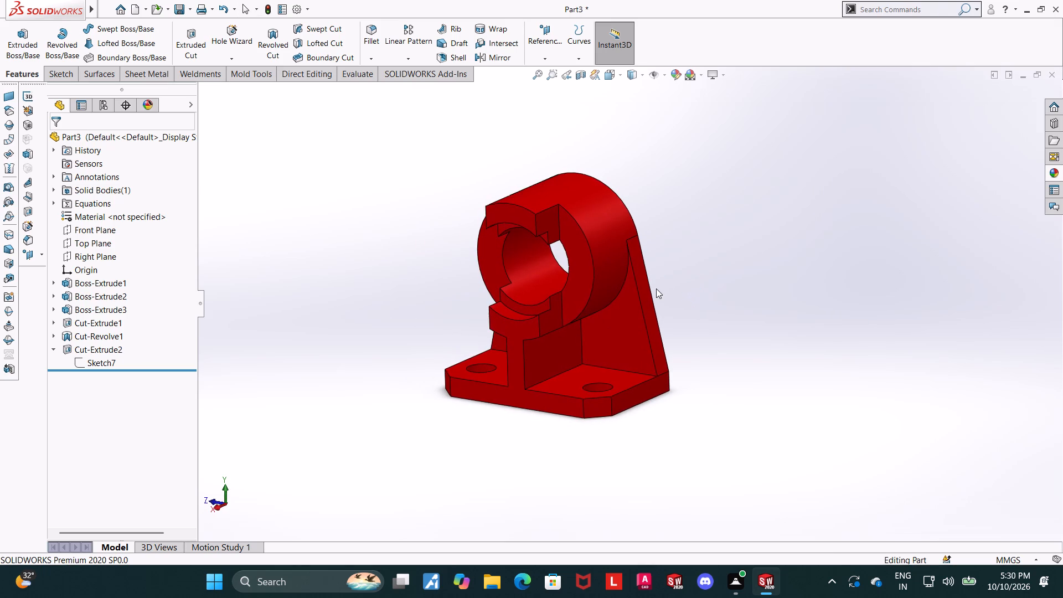
pyautogui.scroll(-2, 691, 281)
pyautogui.moveTo(726, 286); pyautogui.dragTo(737, 273, button='middle')
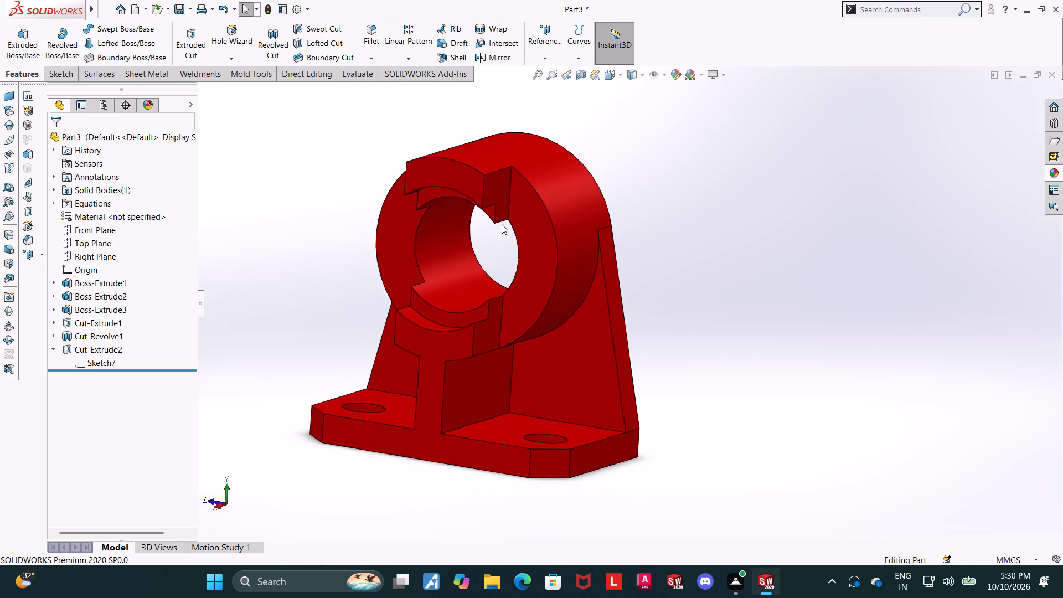
pyautogui.scroll(2, 500, 225)
pyautogui.moveTo(440, 284); pyautogui.dragTo(422, 314, button='middle')
pyautogui.scroll(1, 425, 332)
pyautogui.moveTo(425, 332); pyautogui.dragTo(423, 321, button='middle')
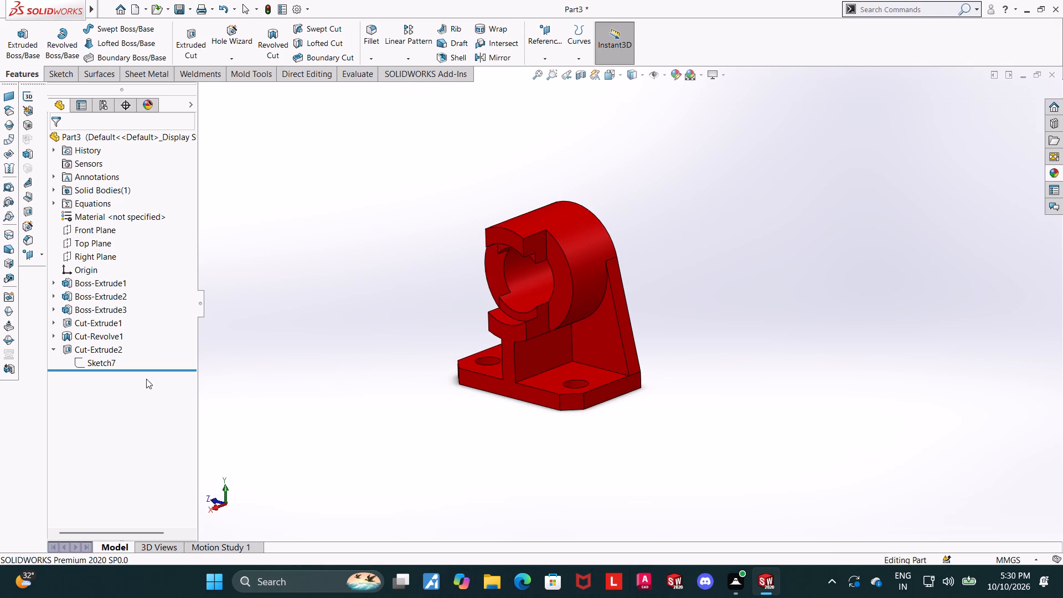
# Apply a white colour appearance from the standard swatches to the base hole cut and the revolved stepped-bore cut.
pyautogui.click(109, 351)
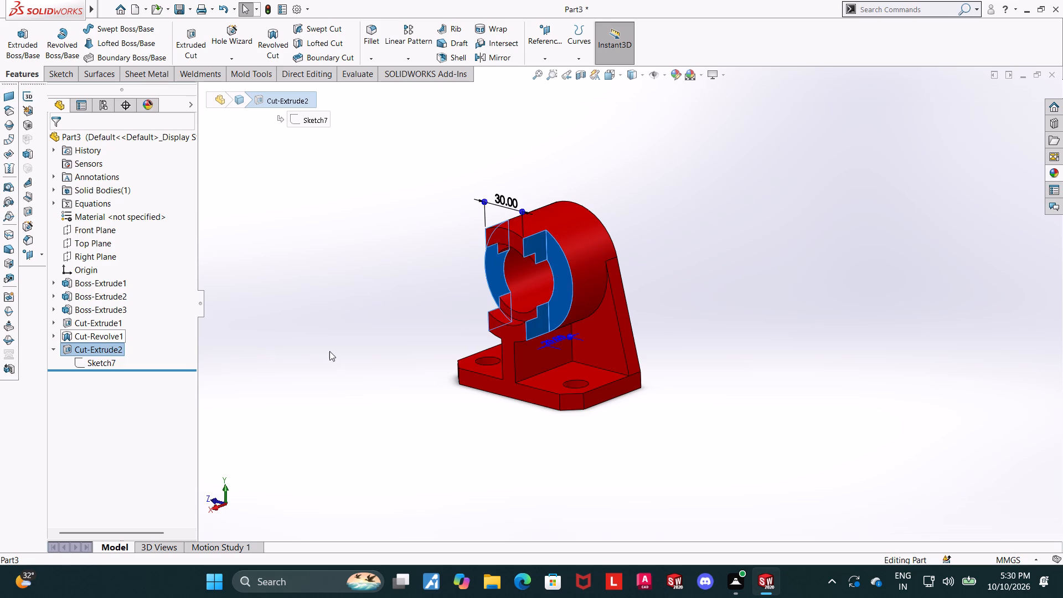
pyautogui.click(329, 351)
pyautogui.click(70, 322)
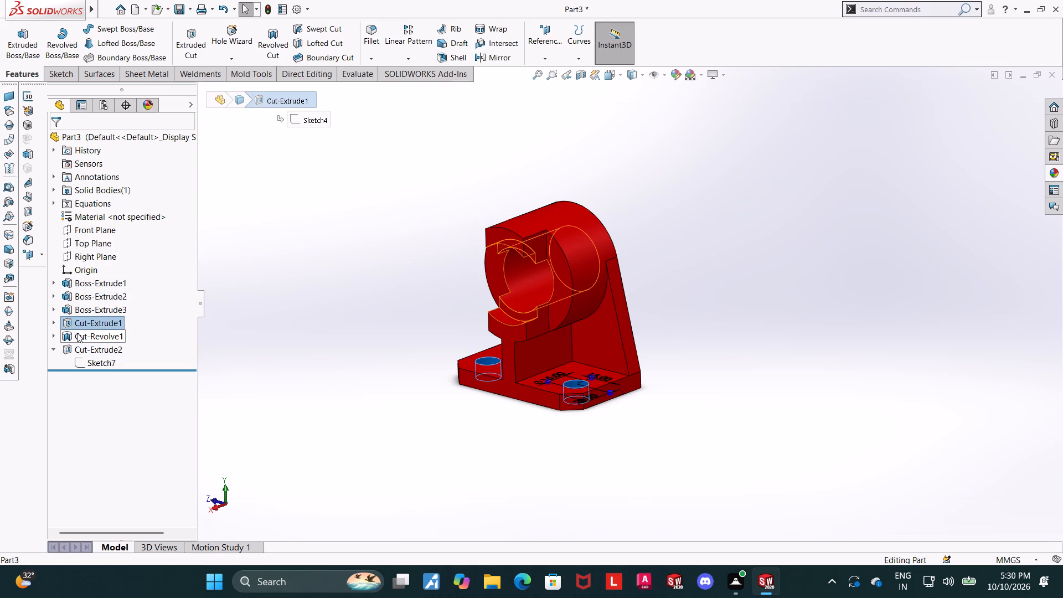
pyautogui.keyDown('shift'); pyautogui.click(77, 333); pyautogui.keyUp('shift')
pyautogui.rightClick(83, 334)
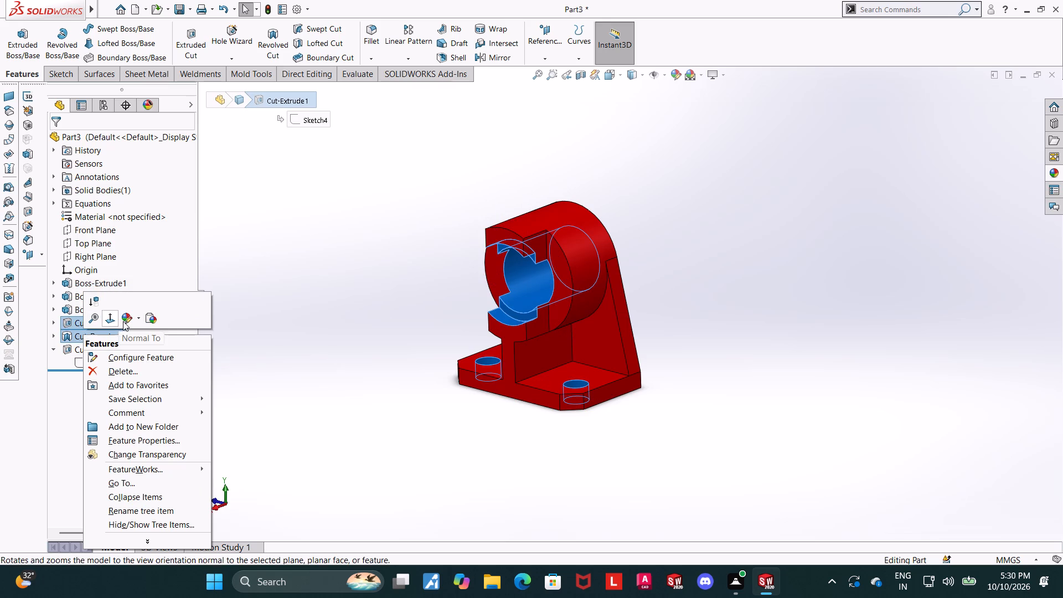
pyautogui.click(123, 321)
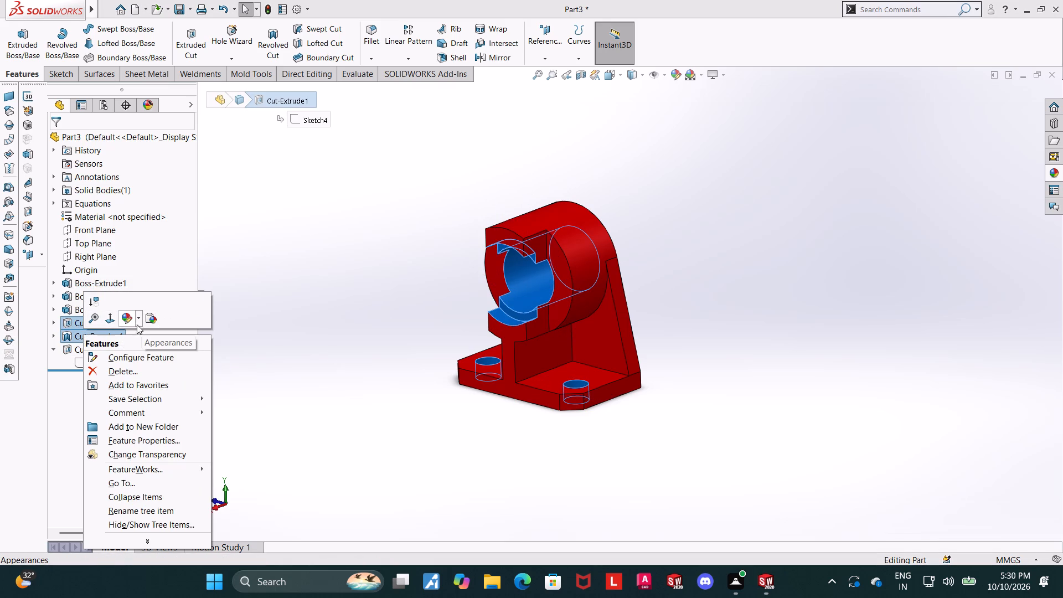
pyautogui.click(126, 319)
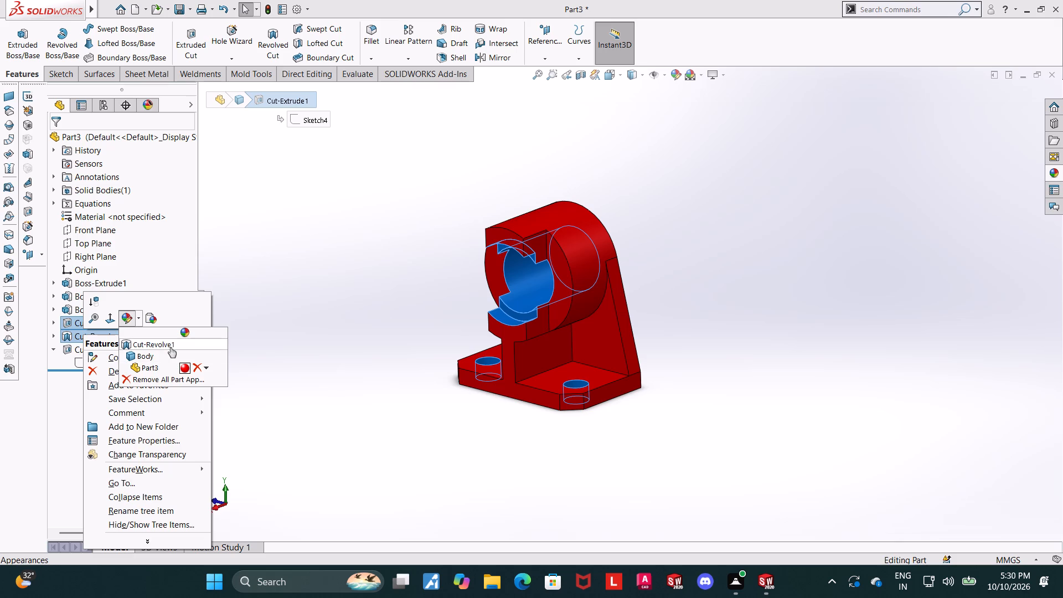
pyautogui.click(171, 347)
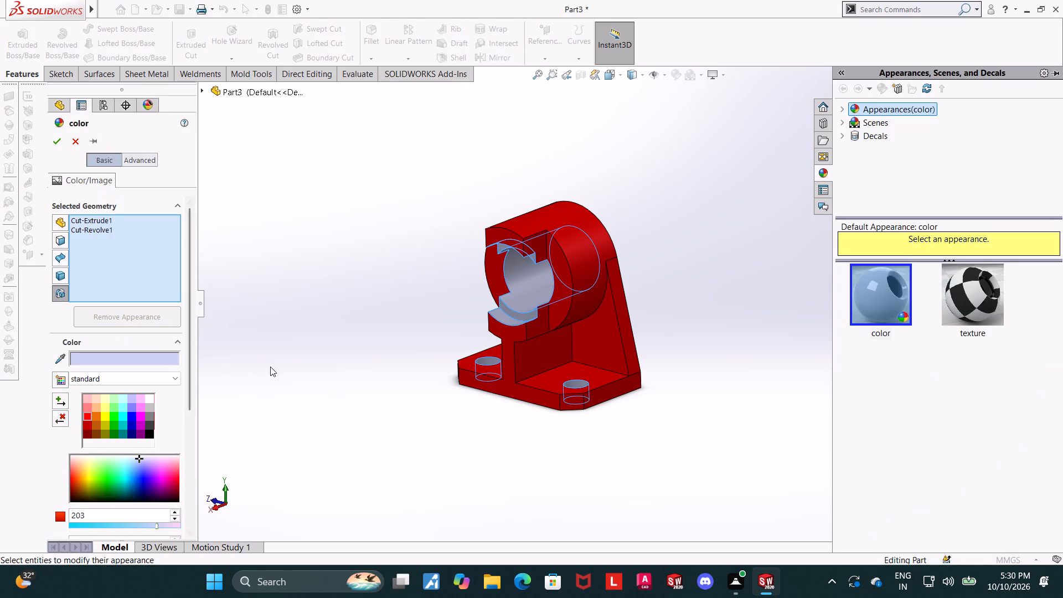
pyautogui.click(149, 399)
pyautogui.click(58, 148)
pyautogui.click(245, 296)
# Examine the recoloured bracket in isometric view, including its bore and base holes.
pyautogui.moveTo(306, 308); pyautogui.dragTo(312, 334, button='middle')
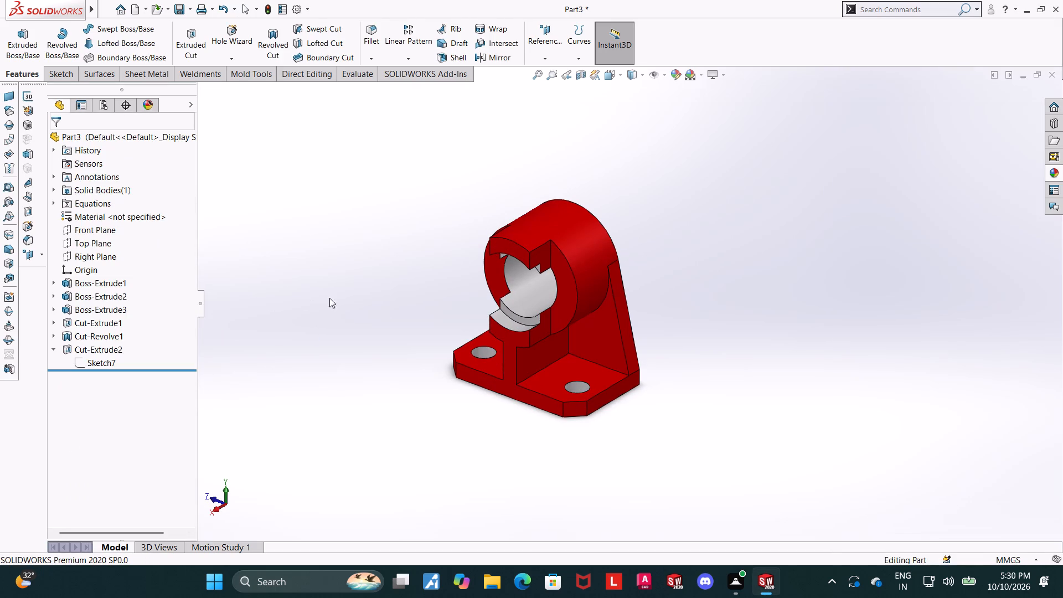
pyautogui.click(608, 79)
pyautogui.click(506, 336)
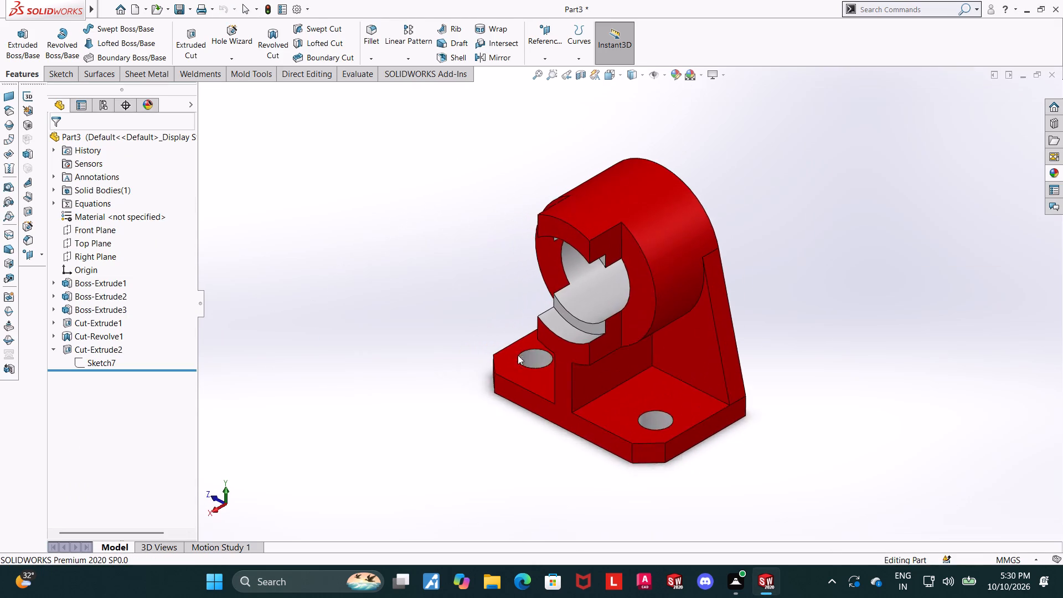
pyautogui.scroll(-1, 676, 400)
pyautogui.scroll(2, 780, 392)
pyautogui.scroll(-1, 744, 399)
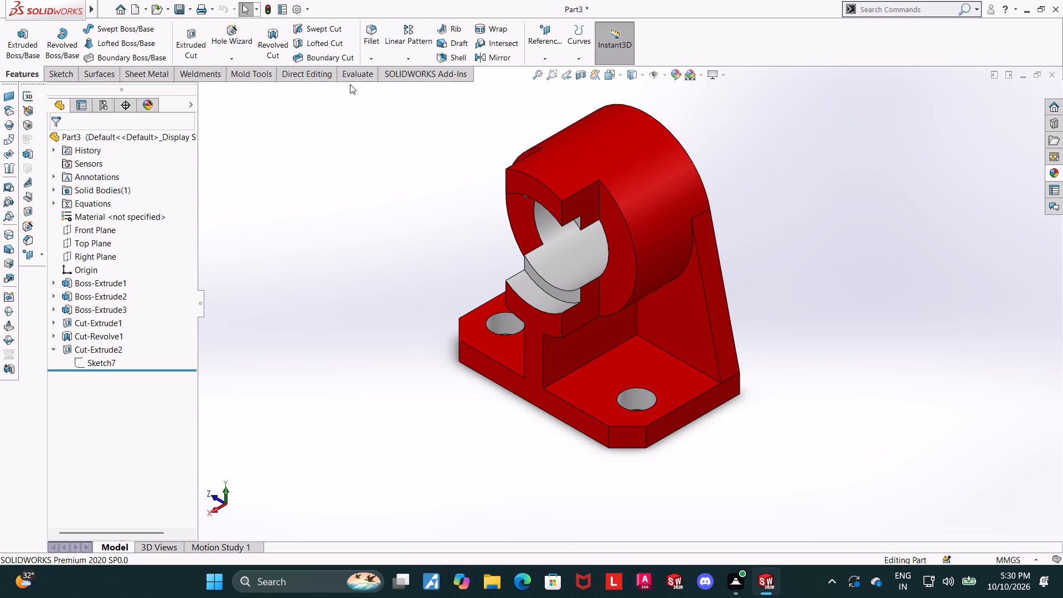
# Measure the chamfered face at the front corner of the base.
pyautogui.click(368, 70)
pyautogui.click(126, 39)
pyautogui.scroll(1, 302, 216)
pyautogui.moveTo(304, 219); pyautogui.dragTo(347, 270, button='middle')
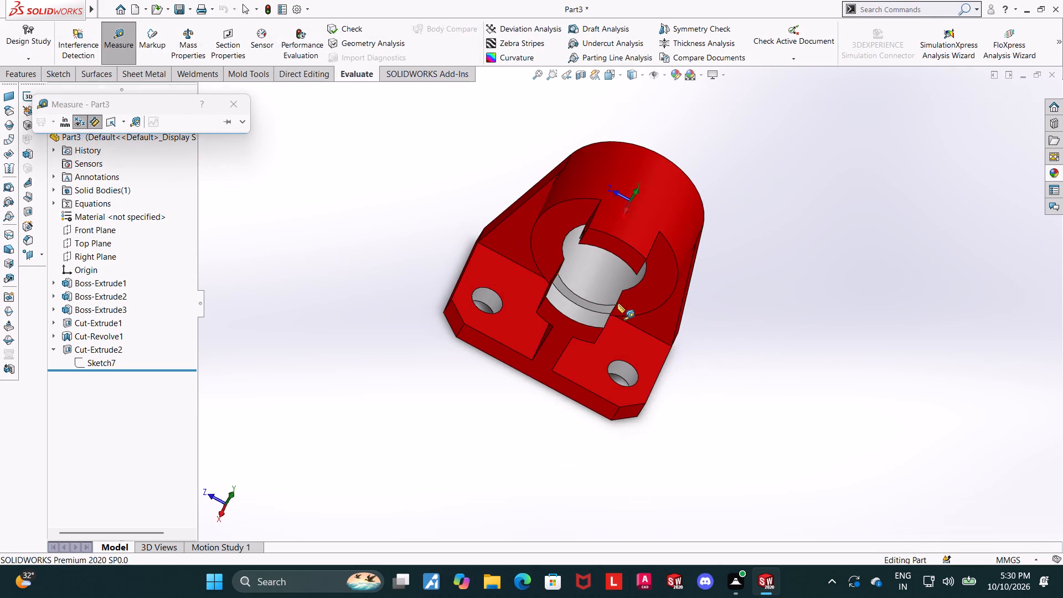
pyautogui.scroll(-5, 585, 313)
pyautogui.click(352, 316)
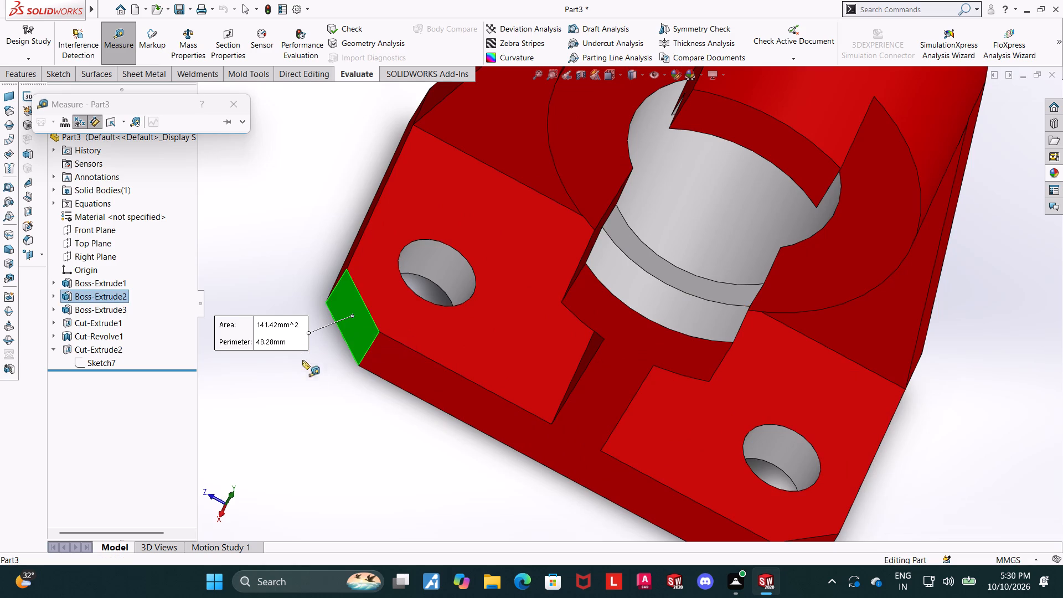
pyautogui.press('Escape')
# Measure the distance between the two vertical edges of the base's front corner chamfer.
pyautogui.click(121, 44)
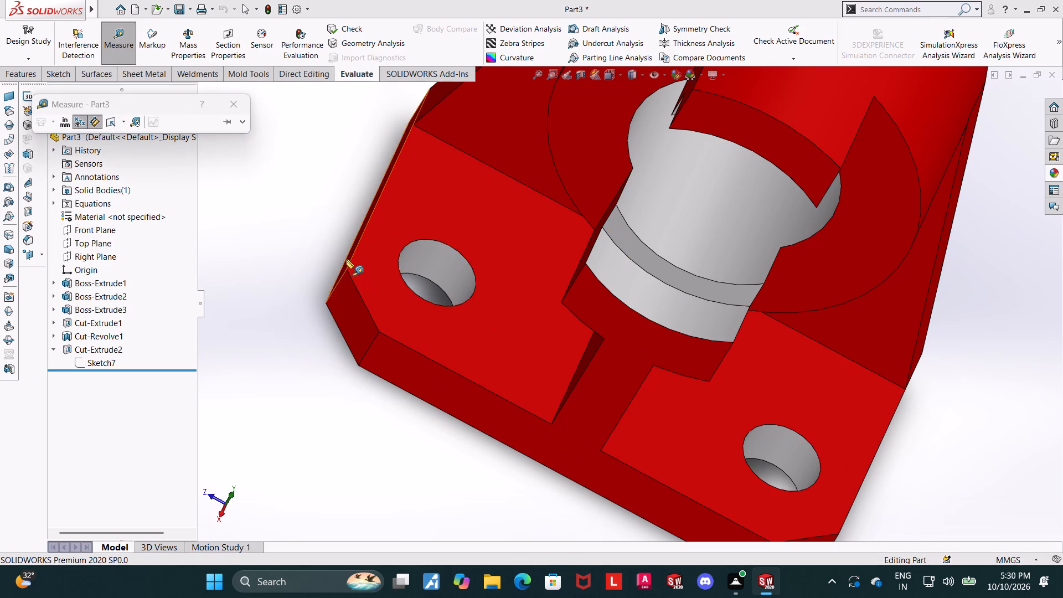
pyautogui.click(342, 275)
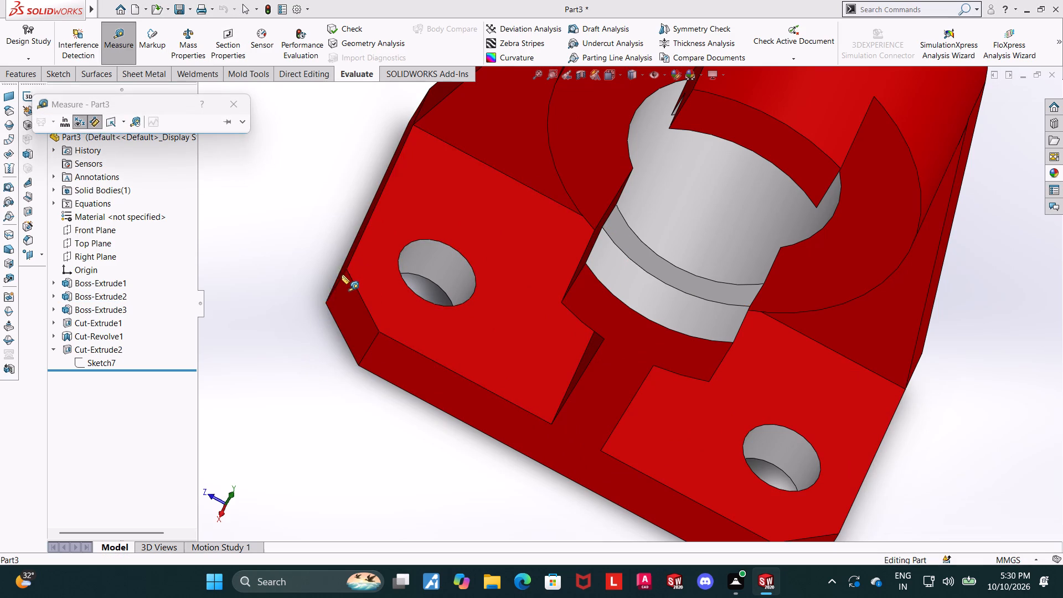
pyautogui.click(369, 347)
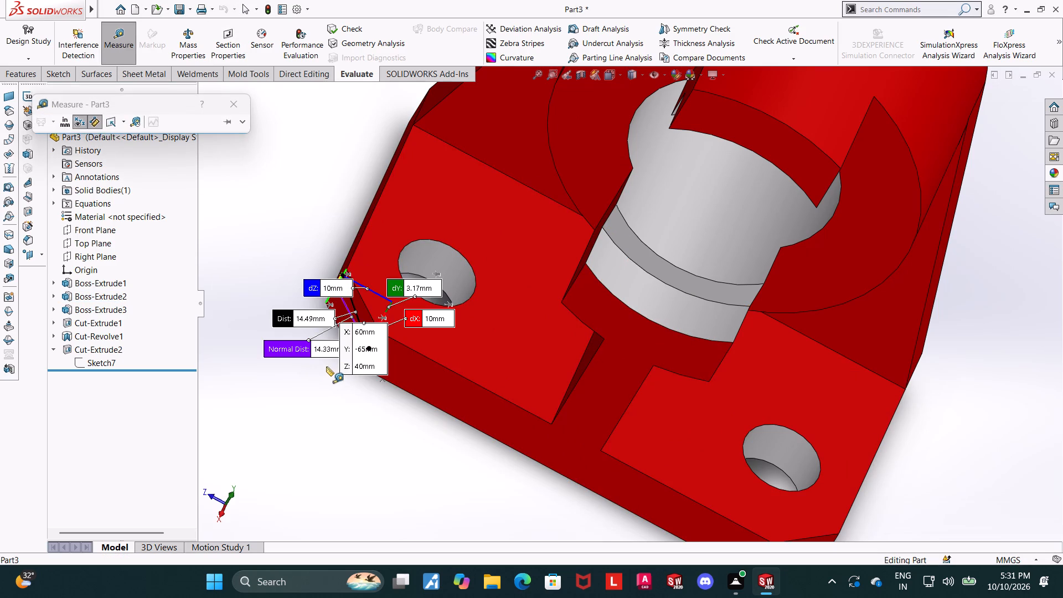
pyautogui.press('Escape')
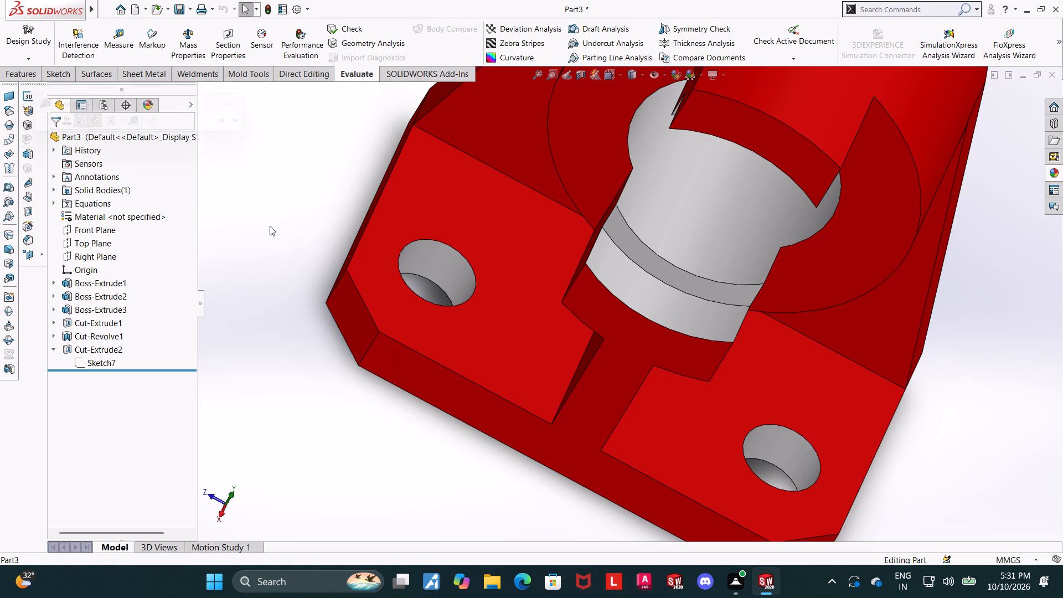
pyautogui.click(126, 42)
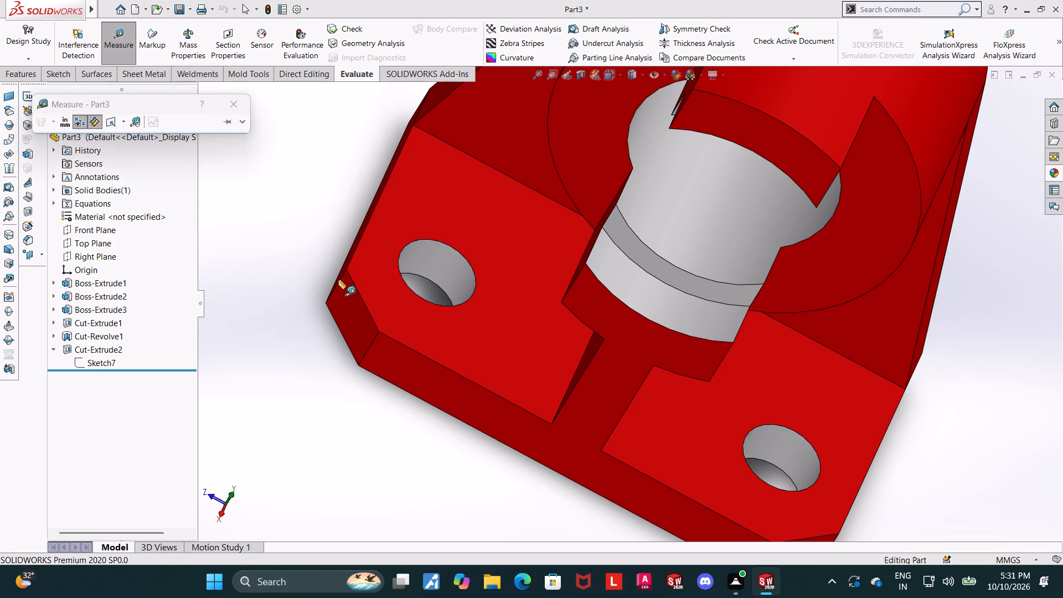
pyautogui.click(338, 280)
pyautogui.click(363, 355)
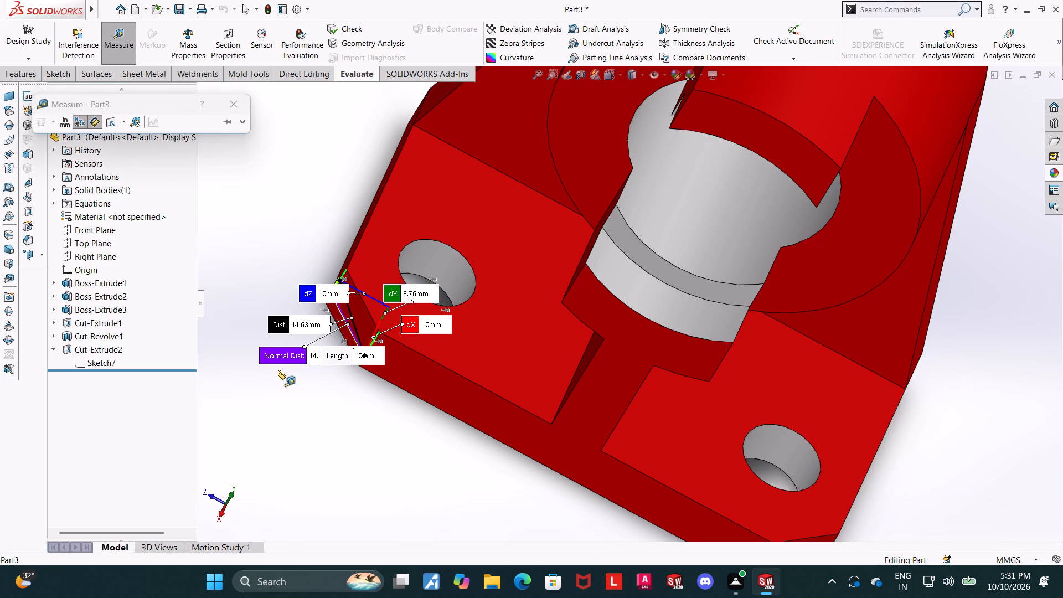
pyautogui.press('Escape')
# Examine the base hole sketch's dimensions for hole diameter and distances from the base edges.
pyautogui.moveTo(320, 383); pyautogui.dragTo(313, 383, button='middle')
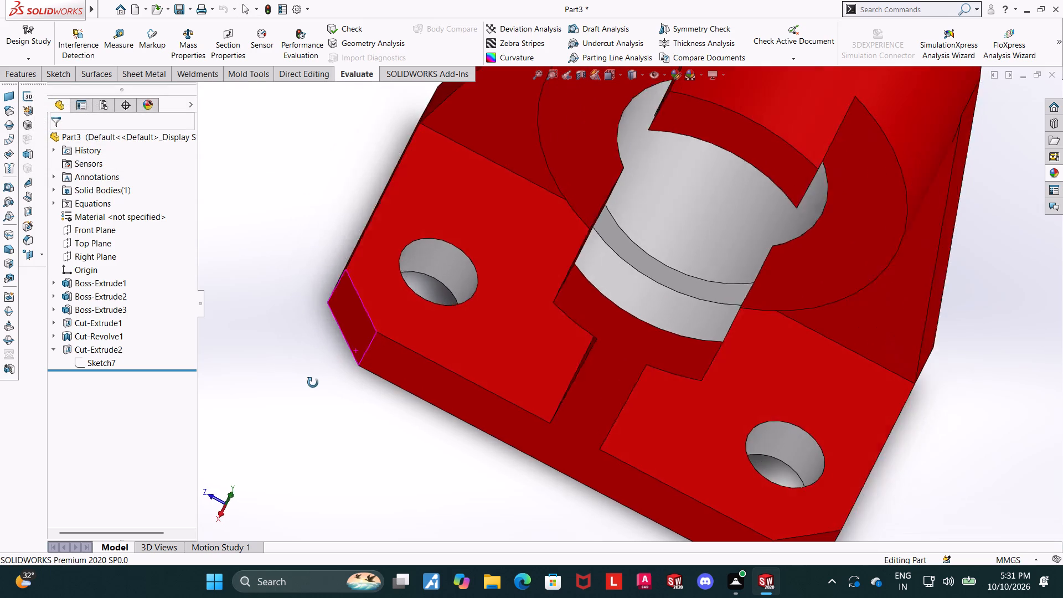
pyautogui.moveTo(313, 383); pyautogui.dragTo(297, 377, button='middle')
pyautogui.scroll(2, 314, 383)
pyautogui.scroll(1, 925, 425)
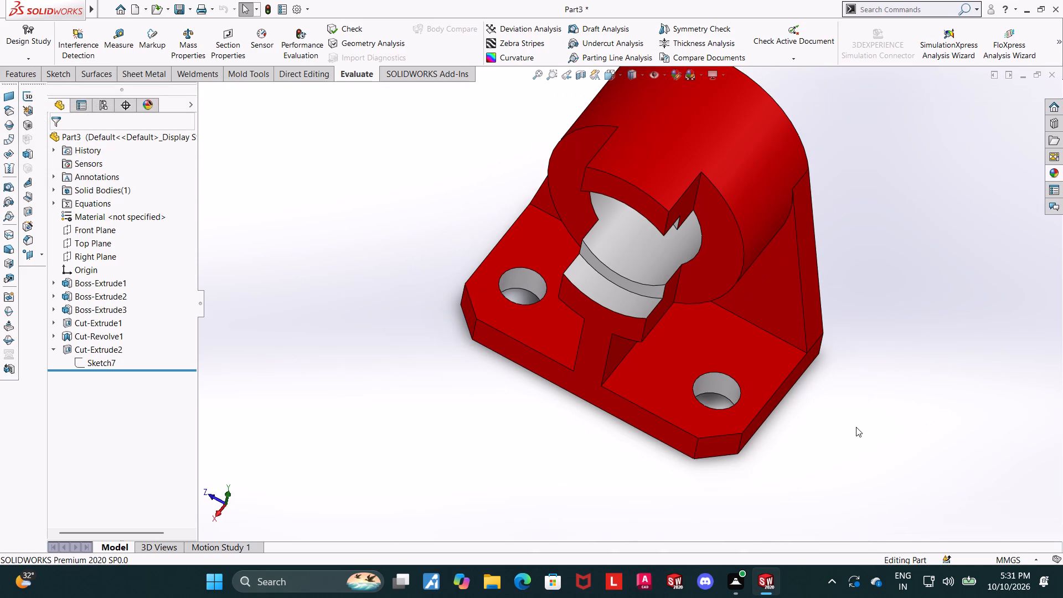
pyautogui.scroll(-1, 856, 427)
pyautogui.scroll(1, 854, 427)
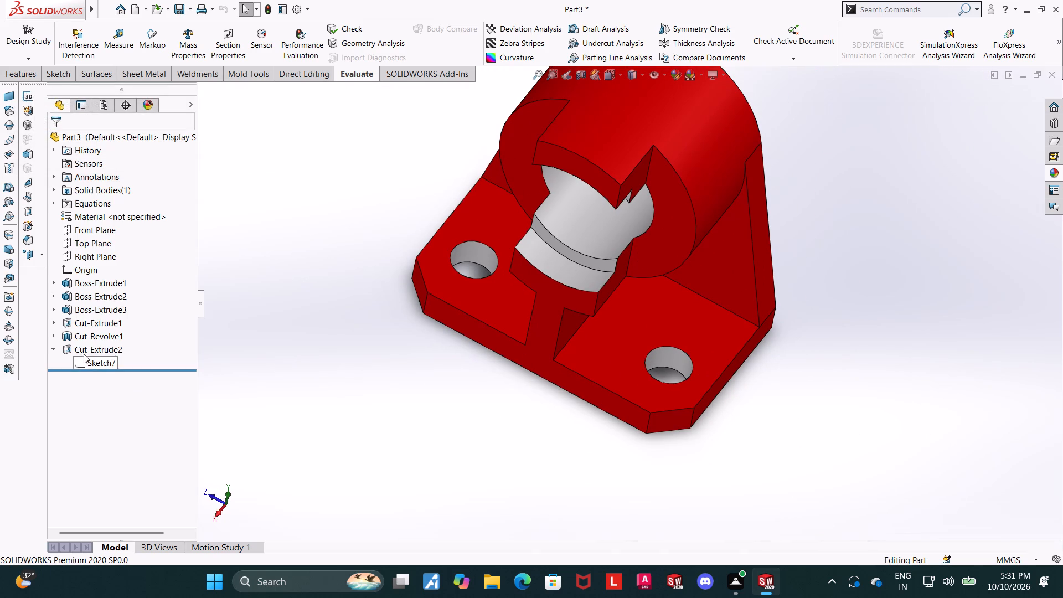
pyautogui.click(55, 321)
pyautogui.click(83, 335)
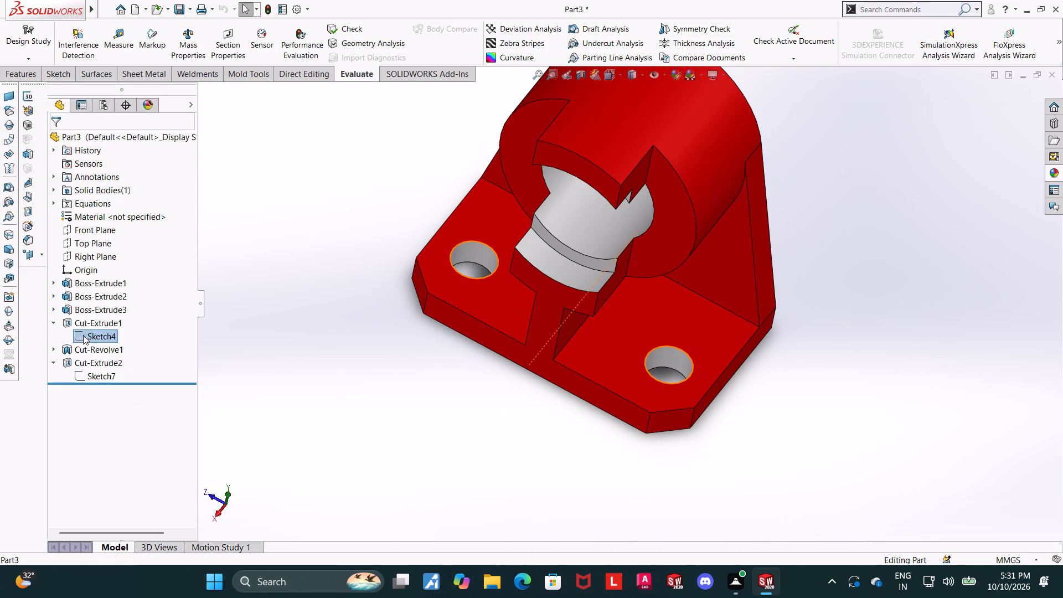
pyautogui.moveTo(859, 393); pyautogui.dragTo(818, 370, button='middle')
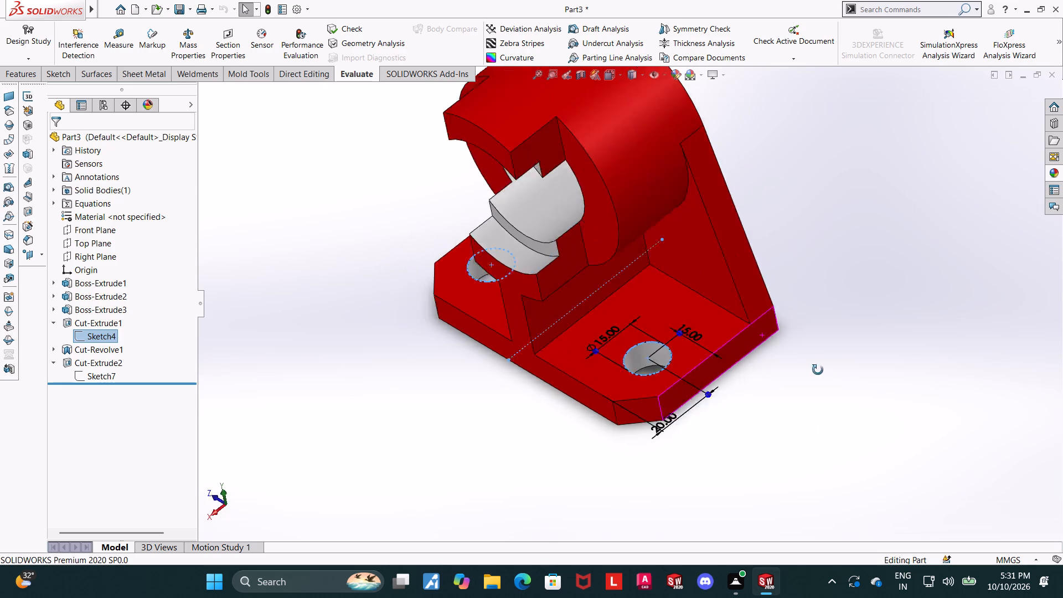
pyautogui.moveTo(818, 370); pyautogui.dragTo(824, 415, button='middle')
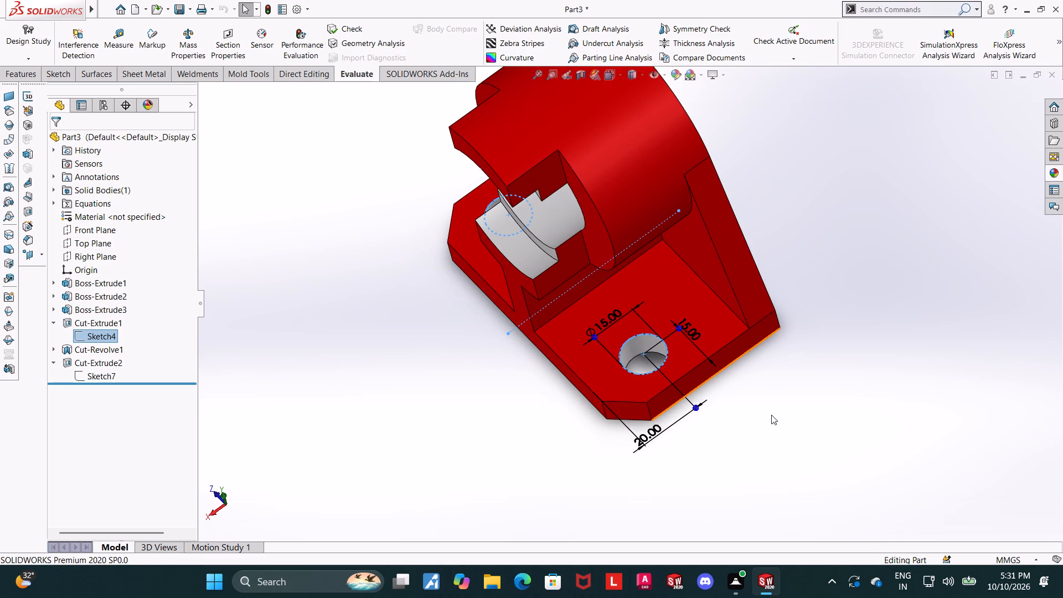
pyautogui.scroll(-1, 640, 367)
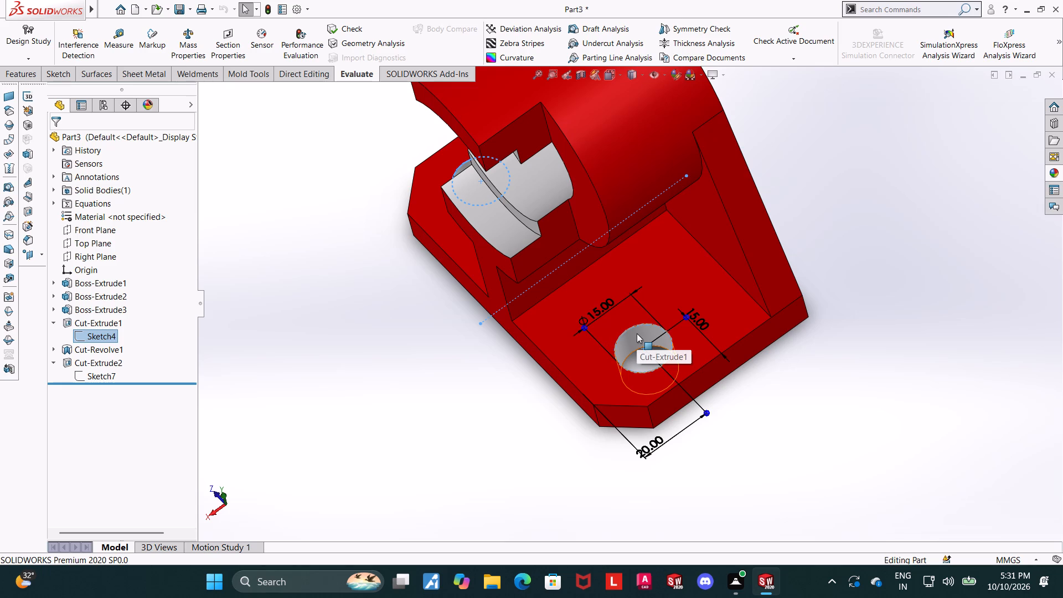
pyautogui.scroll(1, 813, 415)
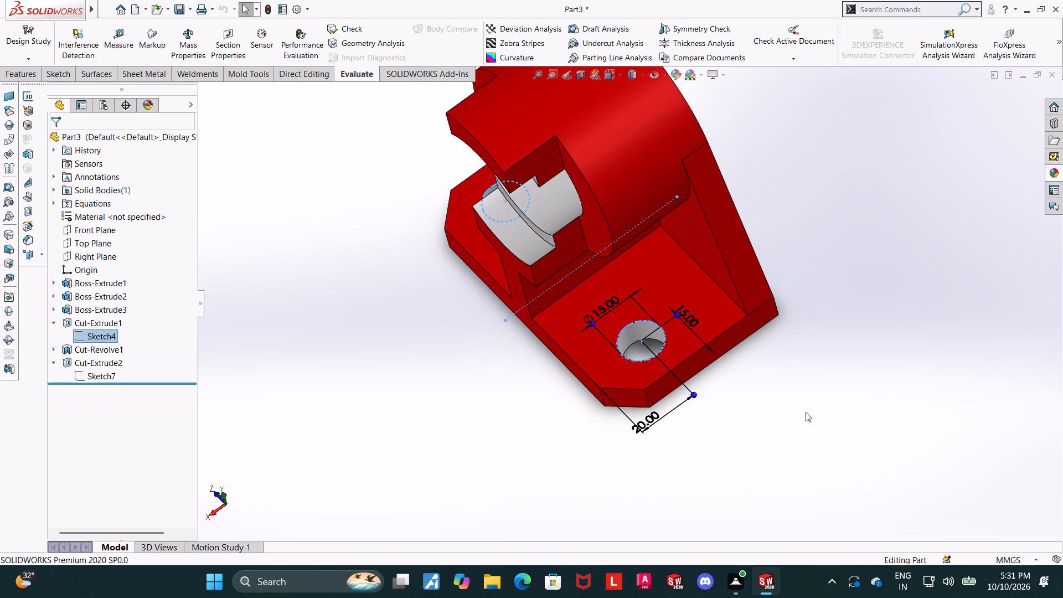
pyautogui.scroll(-1, 803, 412)
pyautogui.moveTo(789, 415); pyautogui.dragTo(799, 427, button='middle')
pyautogui.scroll(-1, 696, 319)
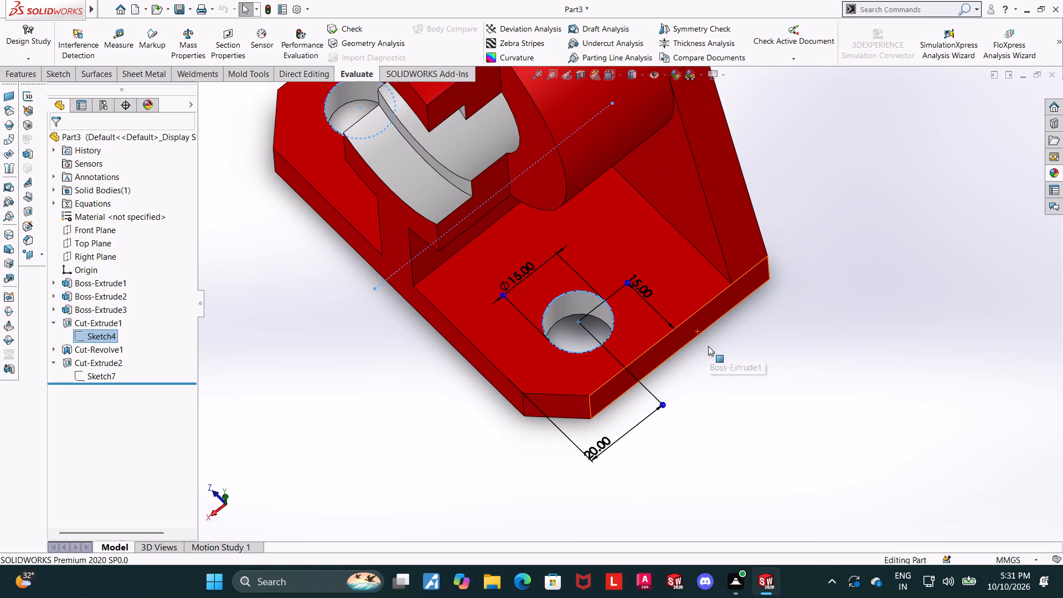
pyautogui.scroll(1, 667, 350)
pyautogui.press('Escape')
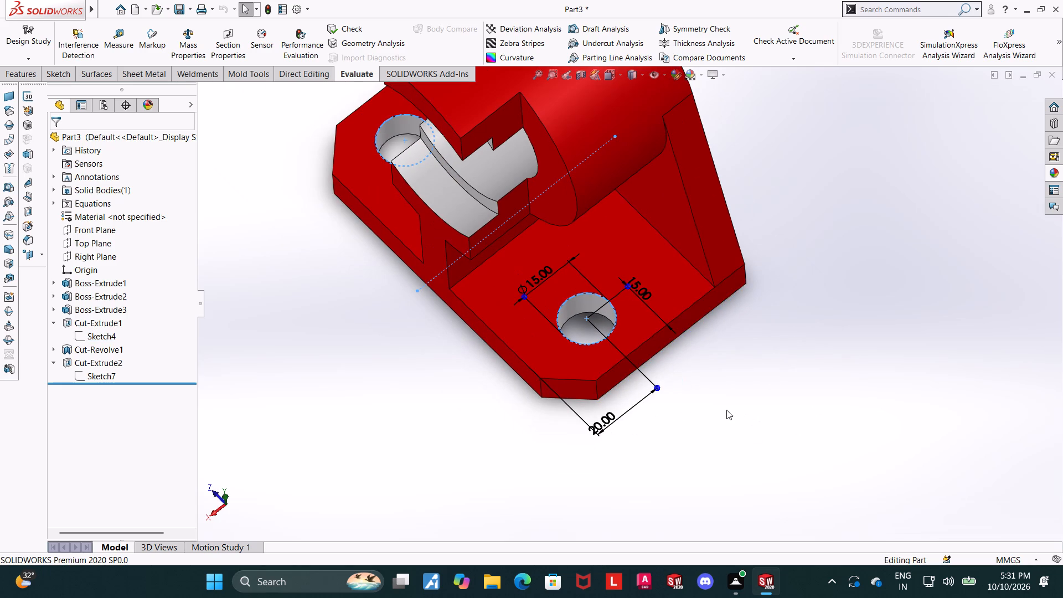
# Measure the tapered plate's thickness from its front face to its rear face.
pyautogui.scroll(3, 726, 410)
pyautogui.moveTo(719, 353); pyautogui.dragTo(711, 222, button='middle')
pyautogui.scroll(-2, 707, 216)
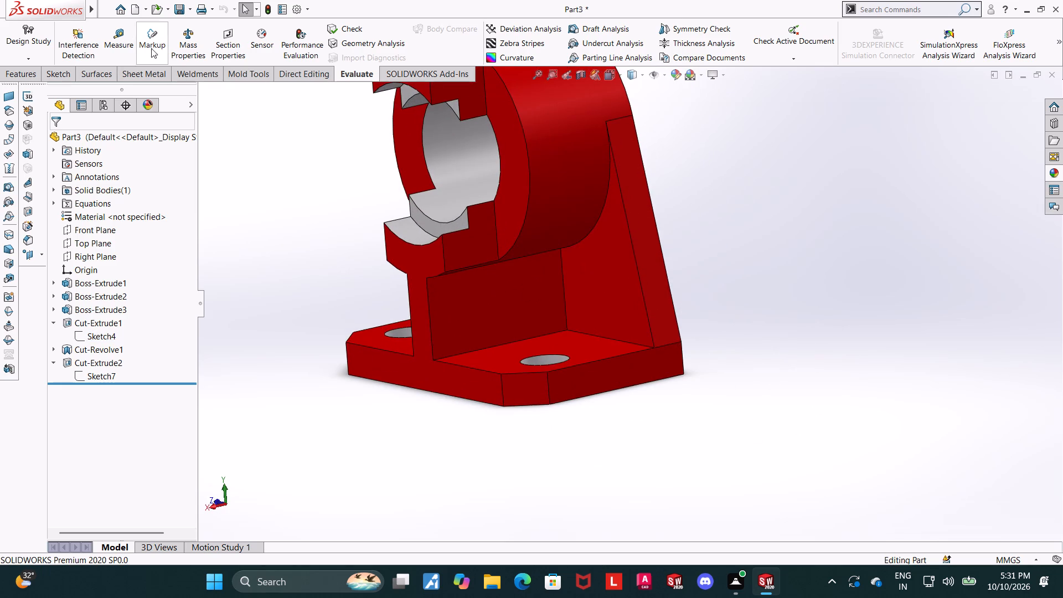
pyautogui.click(129, 38)
pyautogui.scroll(-2, 598, 290)
pyautogui.click(635, 271)
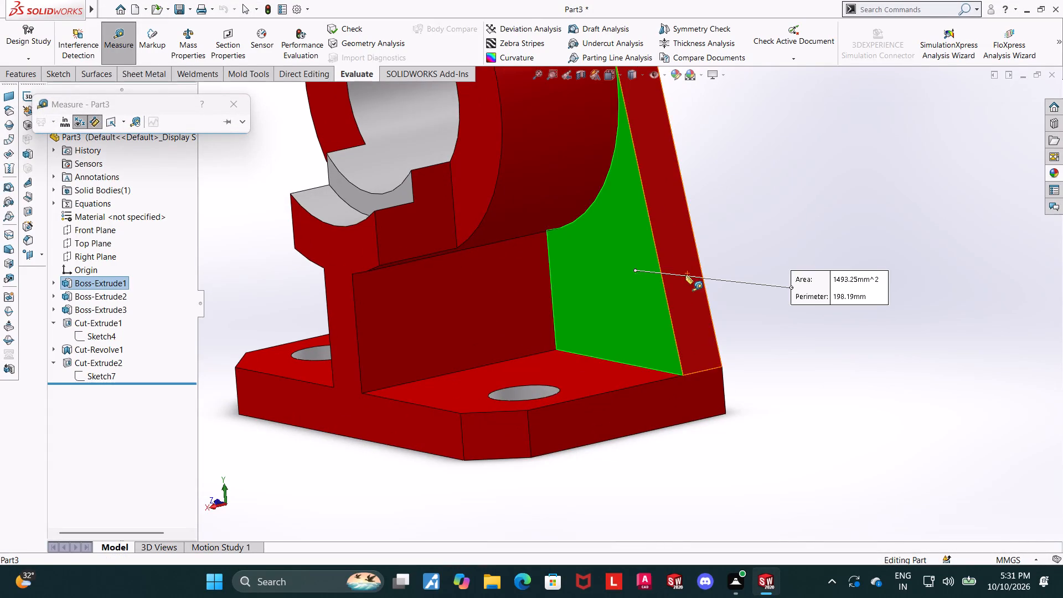
pyautogui.middleClick(686, 274)
pyautogui.moveTo(728, 224); pyautogui.dragTo(684, 233, button='middle')
pyautogui.scroll(1, 717, 249)
pyautogui.moveTo(714, 250); pyautogui.dragTo(664, 259, button='middle')
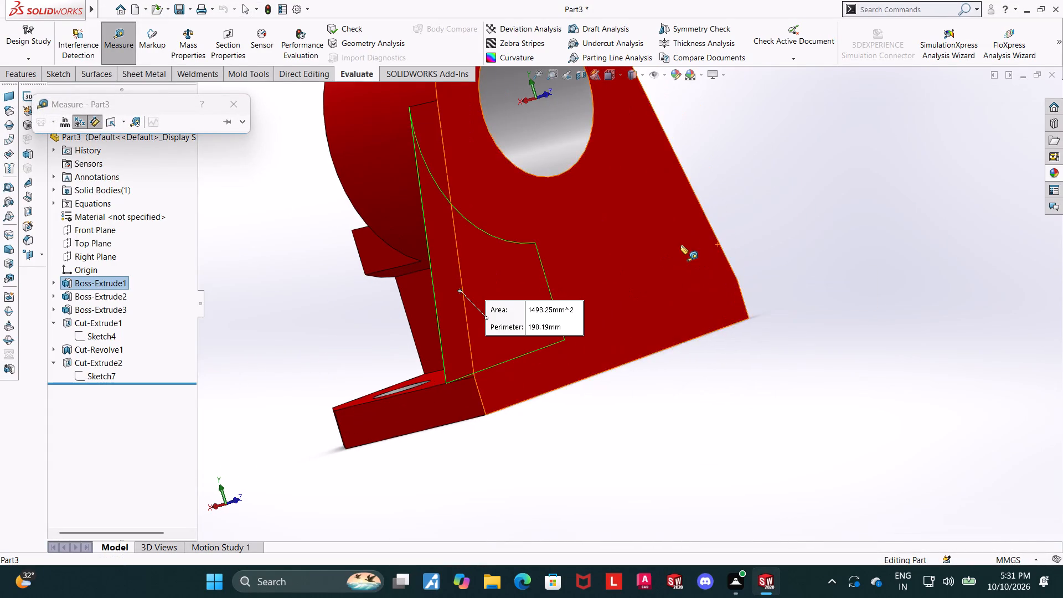
pyautogui.click(680, 245)
pyautogui.scroll(2, 582, 414)
pyautogui.moveTo(597, 401); pyautogui.dragTo(634, 417, button='middle')
pyautogui.press('Escape')
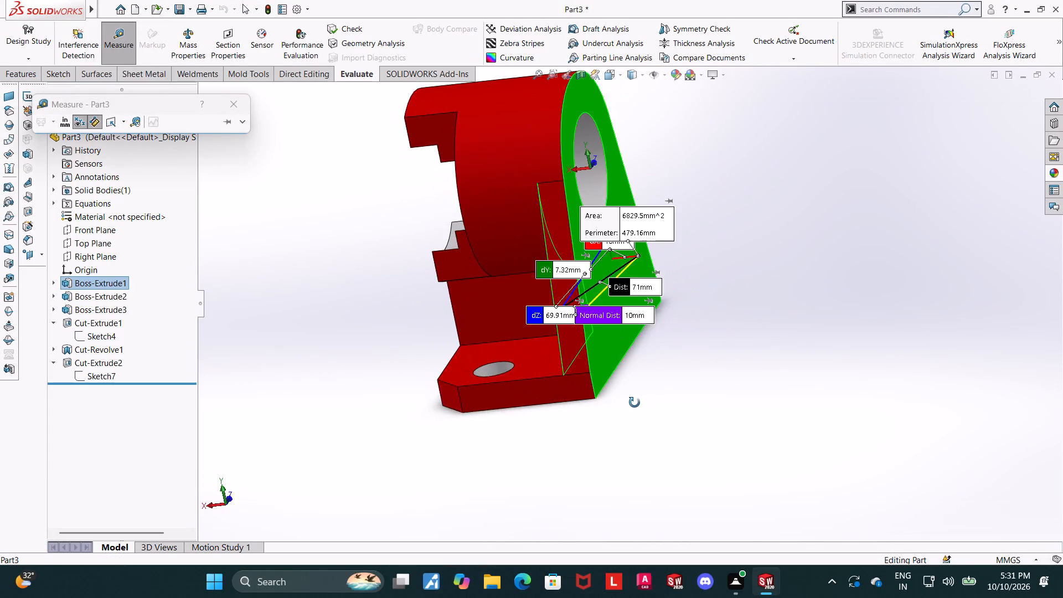
pyautogui.scroll(2, 631, 421)
pyautogui.moveTo(633, 416); pyautogui.dragTo(671, 349, button='middle')
pyautogui.press('Escape')
pyautogui.press('Escape')
# Show the whole bracket in isometric view with the wireframe display style.
pyautogui.scroll(1, 690, 304)
pyautogui.moveTo(693, 308); pyautogui.dragTo(750, 355, button='middle')
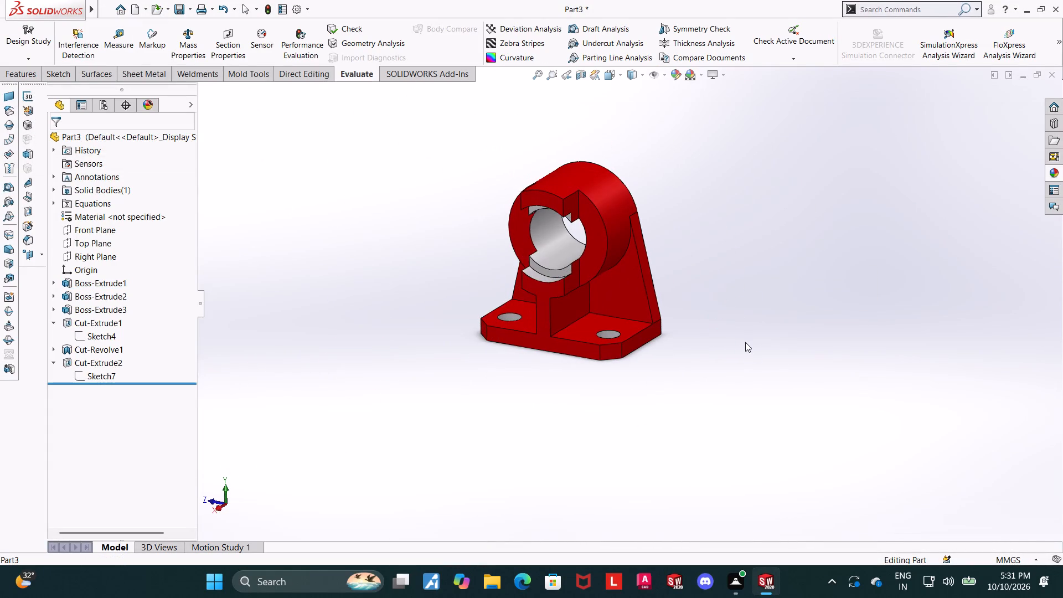
pyautogui.click(607, 75)
pyautogui.click(534, 316)
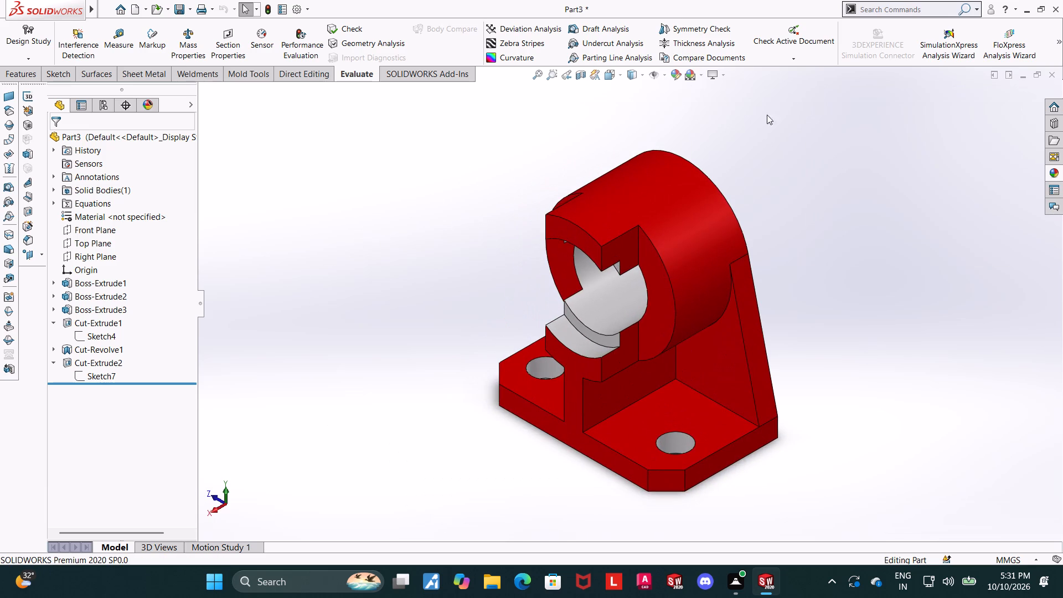
pyautogui.click(644, 74)
pyautogui.click(628, 152)
# Show the bracket with the Hidden Lines Visible display style.
pyautogui.click(643, 71)
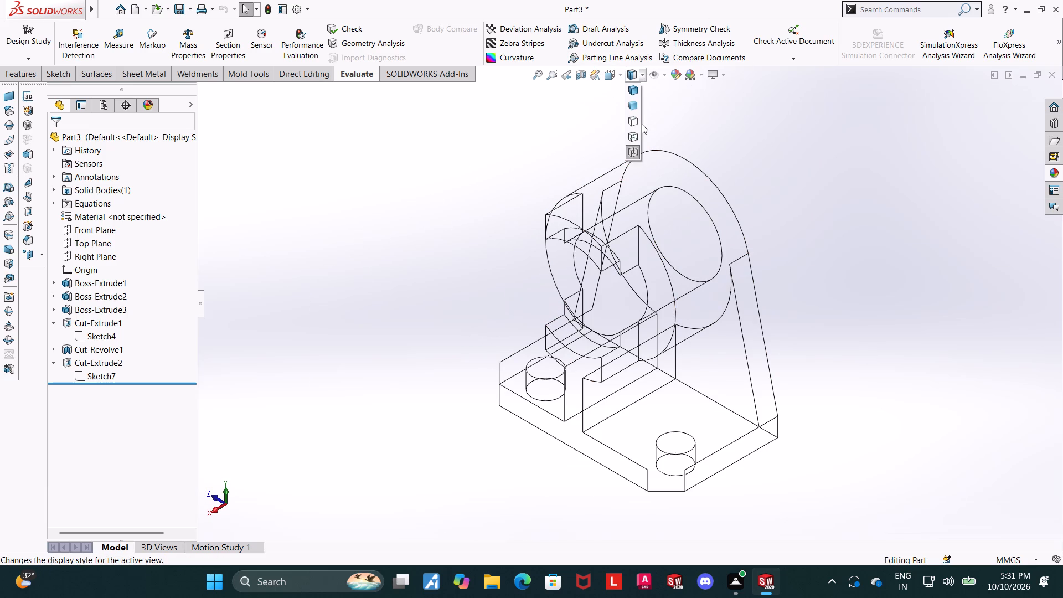
pyautogui.click(633, 133)
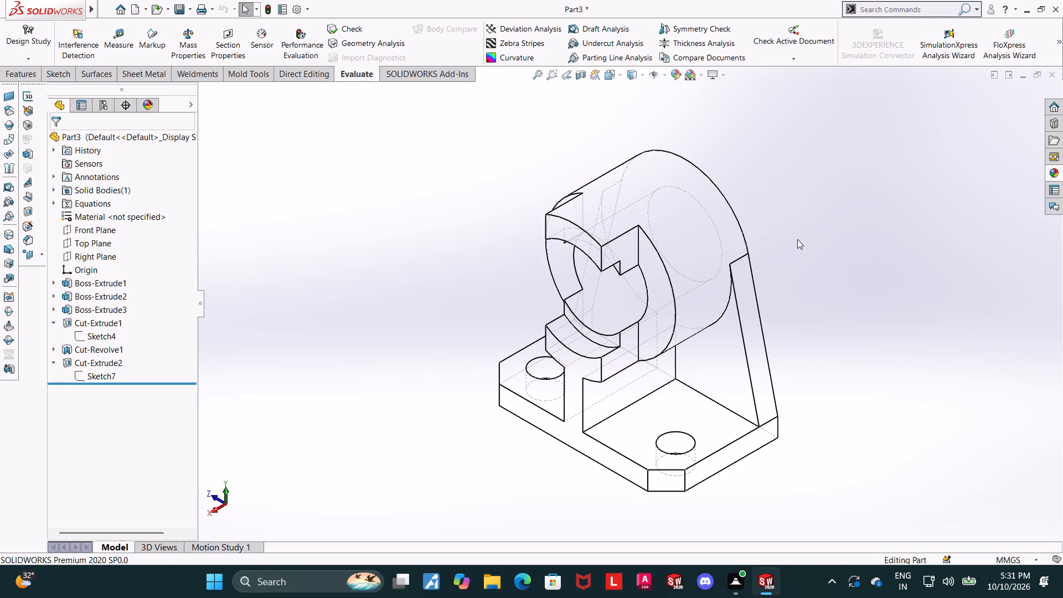
pyautogui.scroll(1, 703, 396)
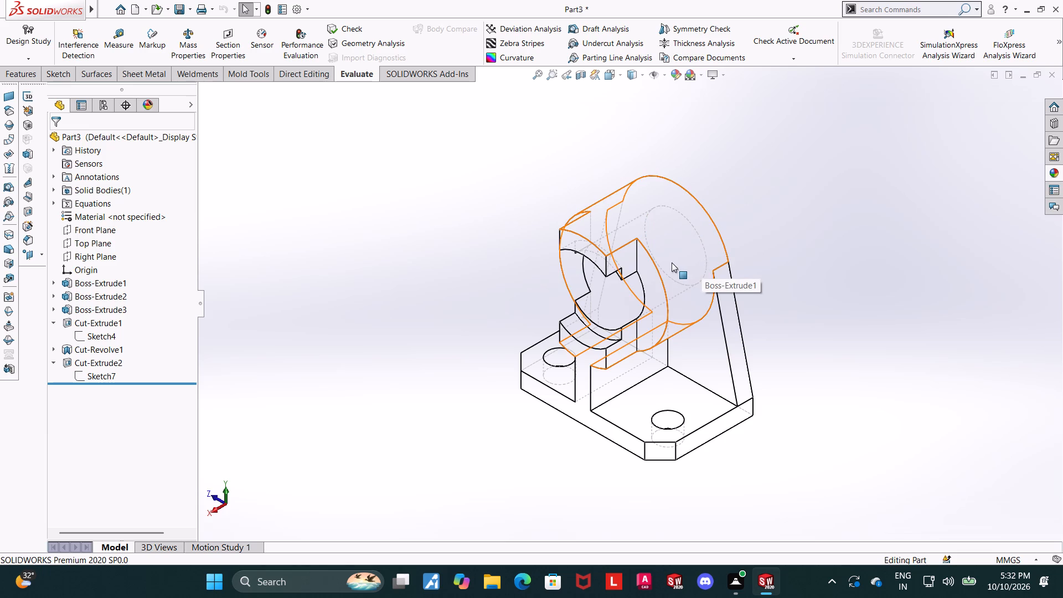
pyautogui.scroll(-1, 661, 265)
# Measure the boss bore's diameter on its cylindrical face and the radius of its circular edge at the stepped opening.
pyautogui.click(112, 34)
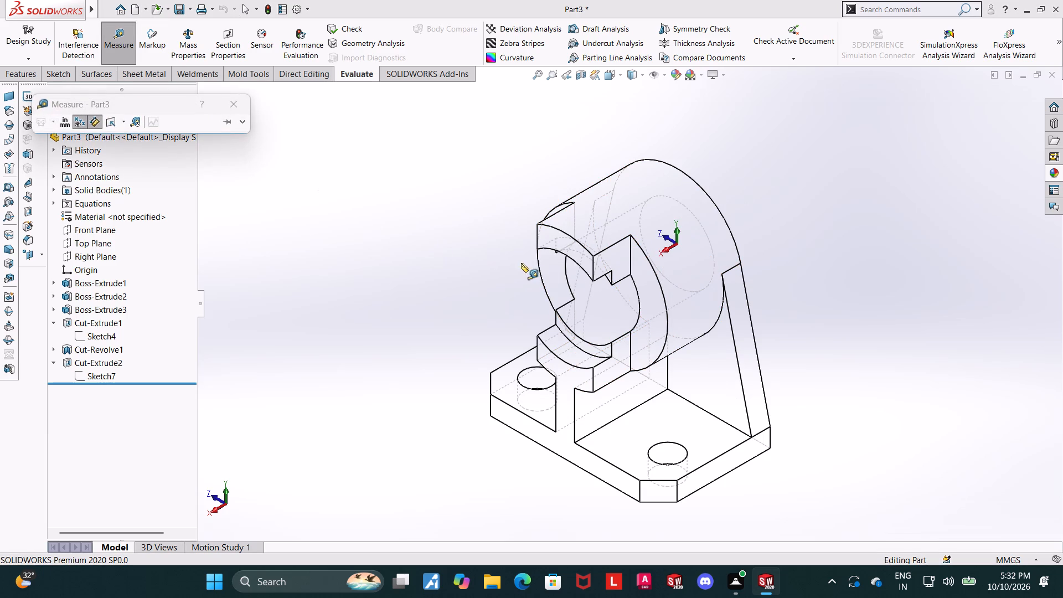
pyautogui.scroll(-2, 657, 278)
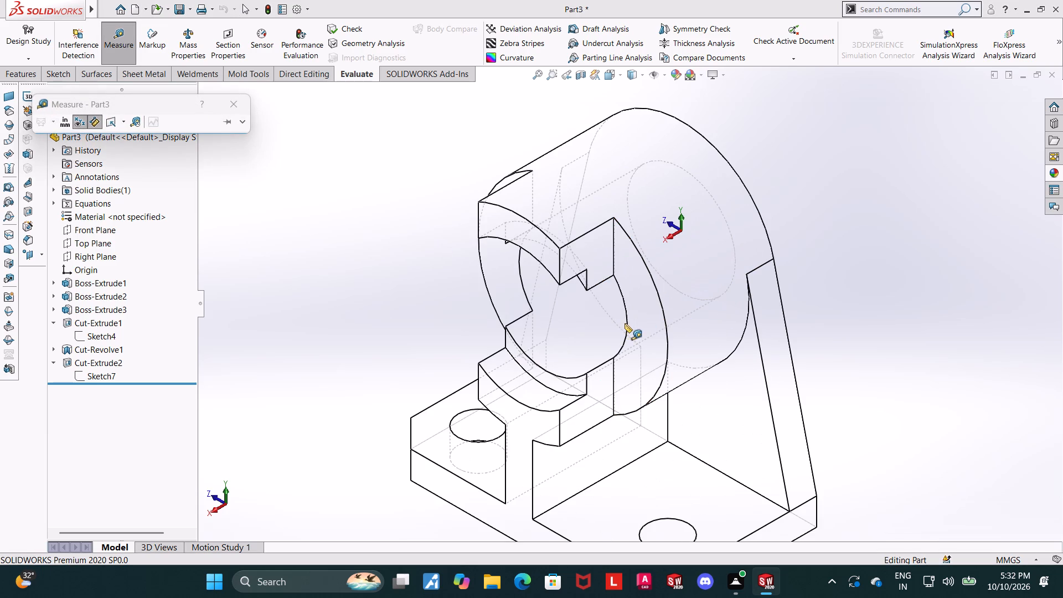
pyautogui.click(565, 323)
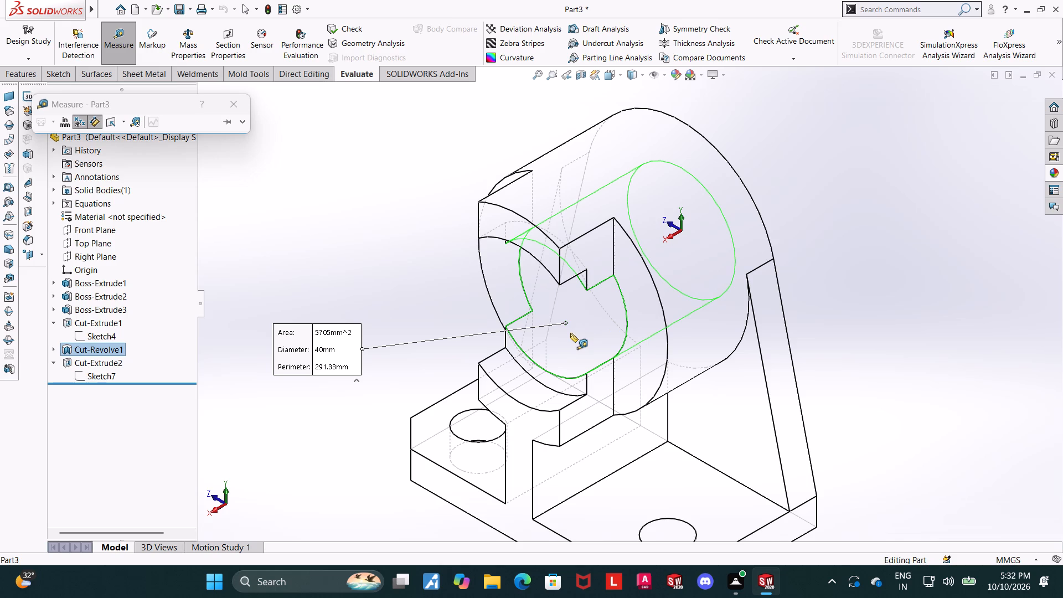
pyautogui.press('Escape')
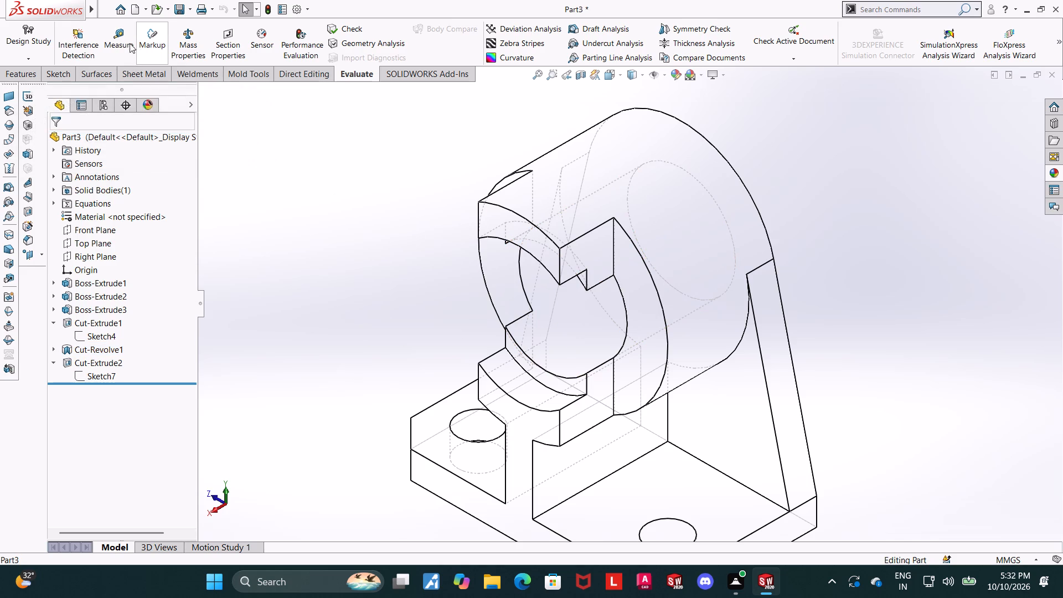
pyautogui.click(127, 40)
pyautogui.click(627, 332)
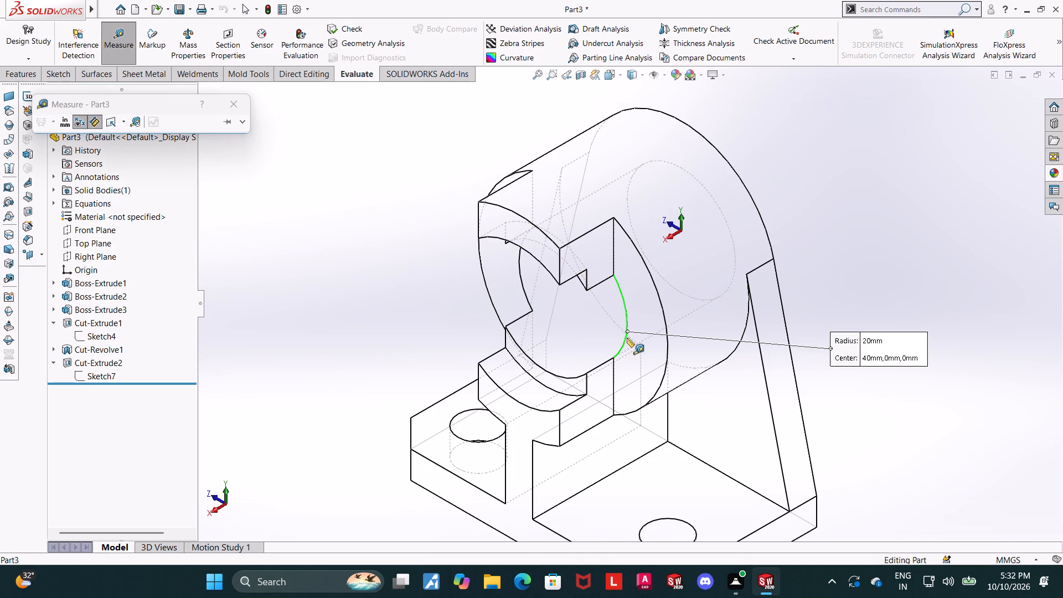
pyautogui.scroll(4, 640, 362)
pyautogui.press('Escape')
# Measure the thickness of the supporting web under the boss between its two opposite side faces.
pyautogui.scroll(-2, 665, 406)
pyautogui.scroll(-1, 694, 286)
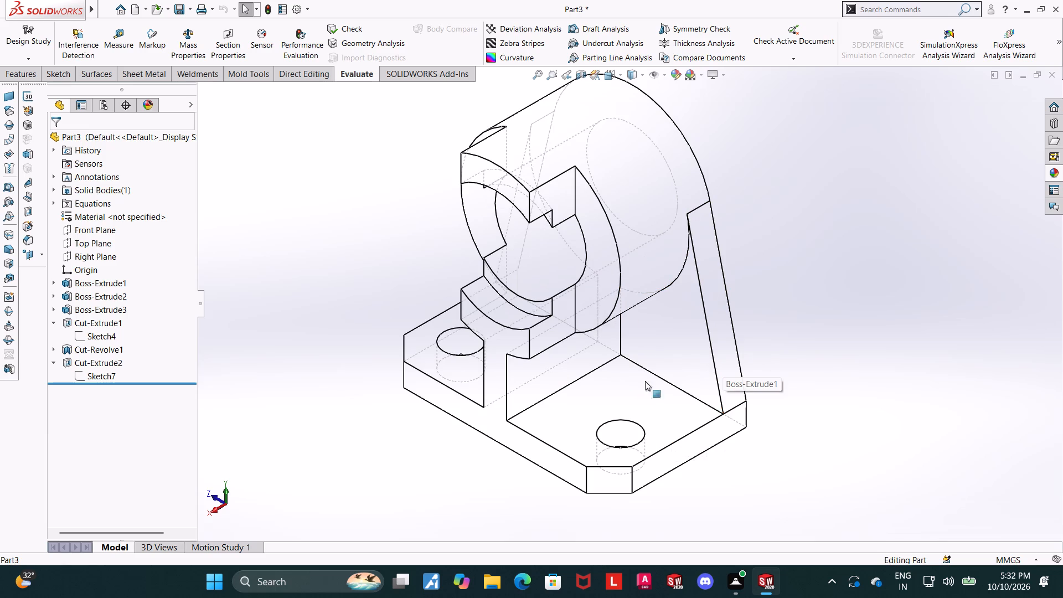
pyautogui.click(129, 43)
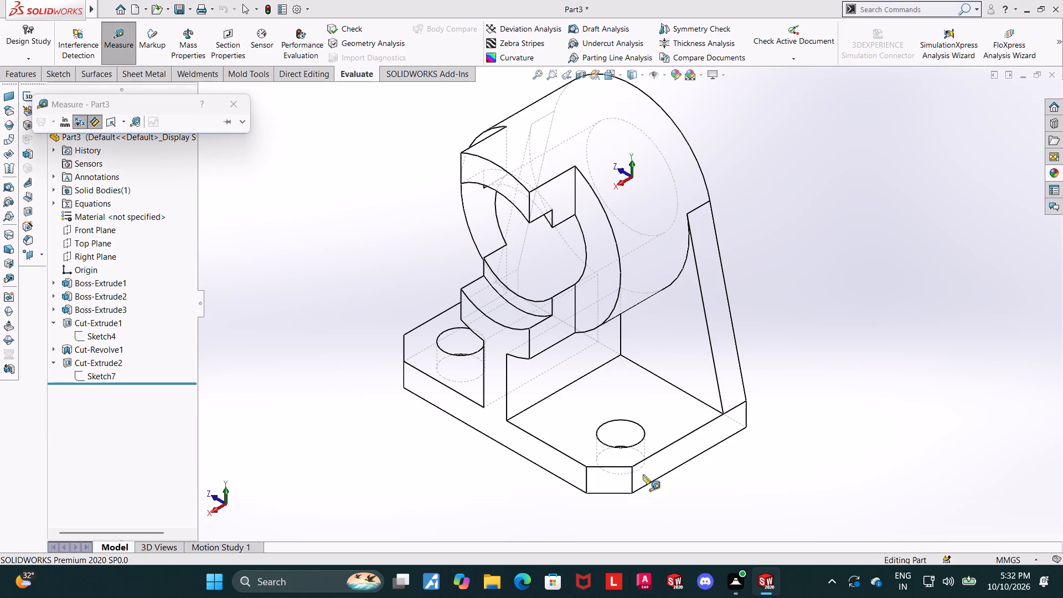
pyautogui.click(535, 379)
pyautogui.press('Escape')
pyautogui.click(108, 45)
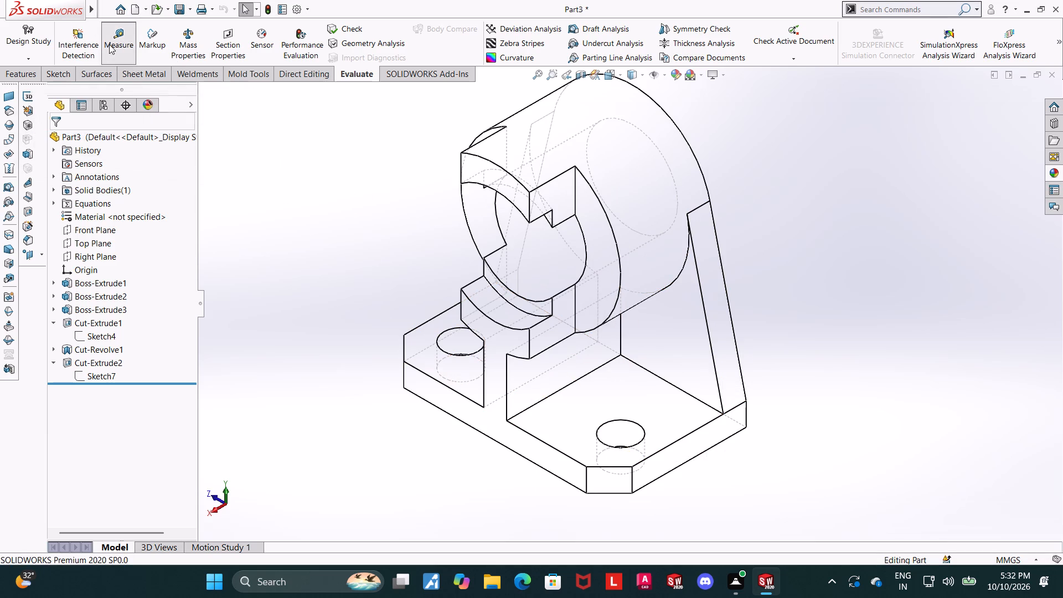
pyautogui.click(591, 364)
pyautogui.moveTo(591, 370); pyautogui.dragTo(714, 446, button='middle')
pyautogui.click(527, 357)
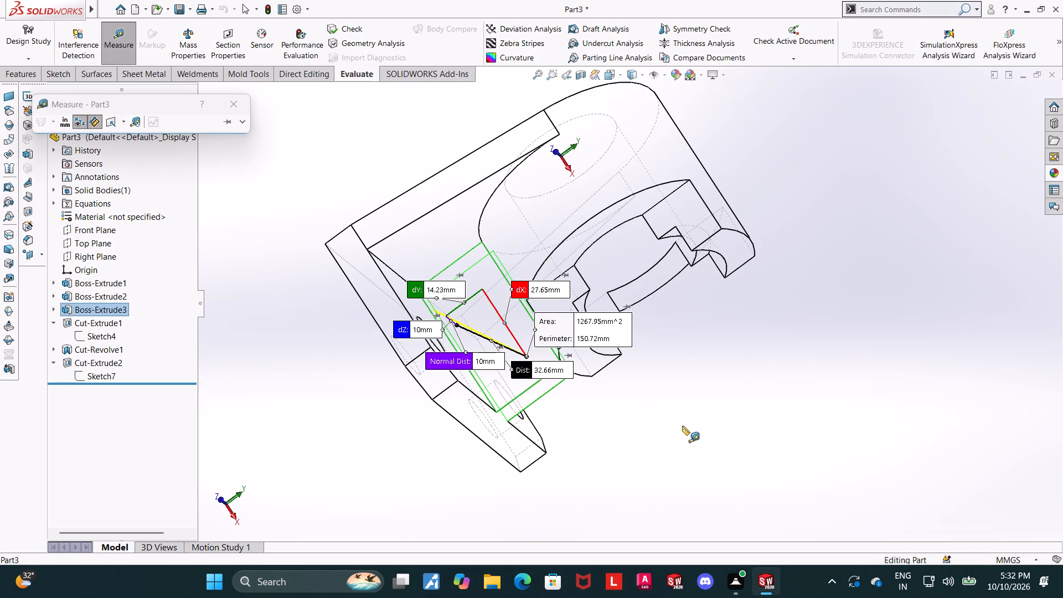
pyautogui.moveTo(682, 426); pyautogui.dragTo(582, 357, button='middle')
pyautogui.press('Escape')
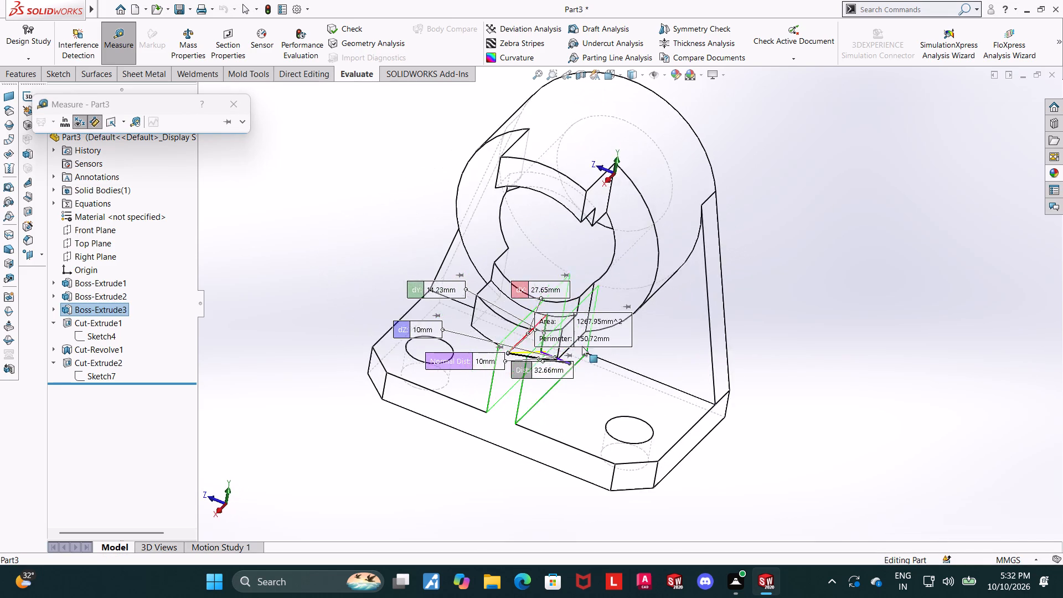
# Return the bracket to the isometric view and show it with the Shaded With Edges display style.
pyautogui.scroll(2, 780, 386)
pyautogui.click(612, 69)
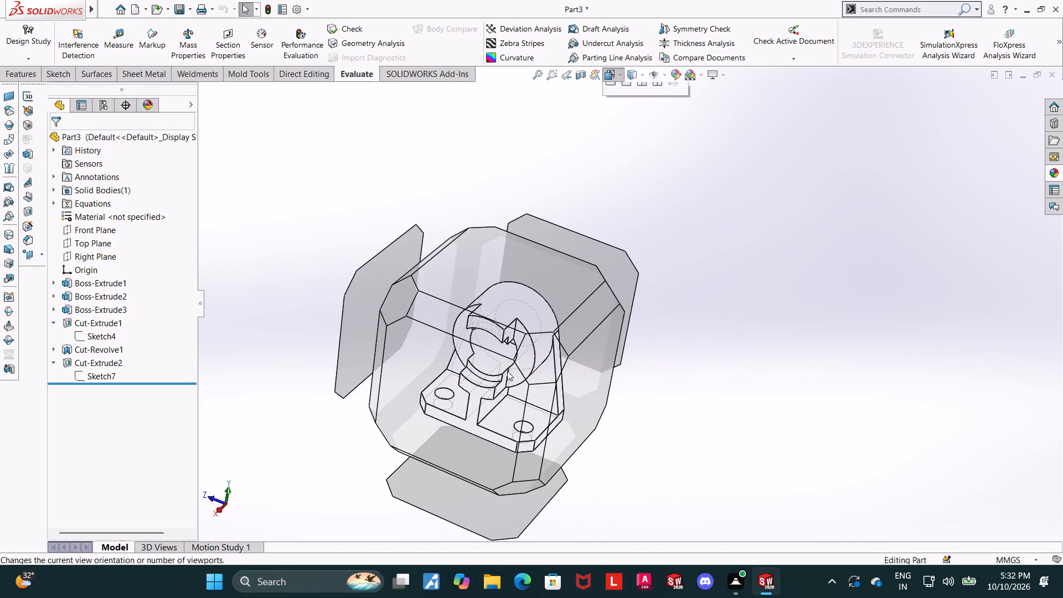
pyautogui.click(529, 371)
pyautogui.scroll(-1, 754, 359)
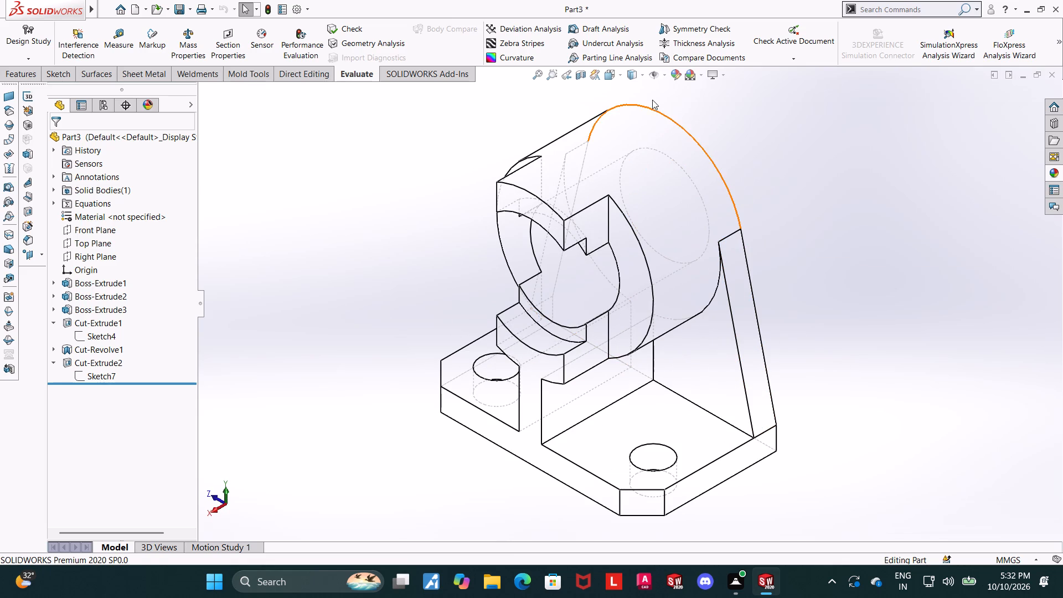
pyautogui.click(644, 73)
pyautogui.click(638, 91)
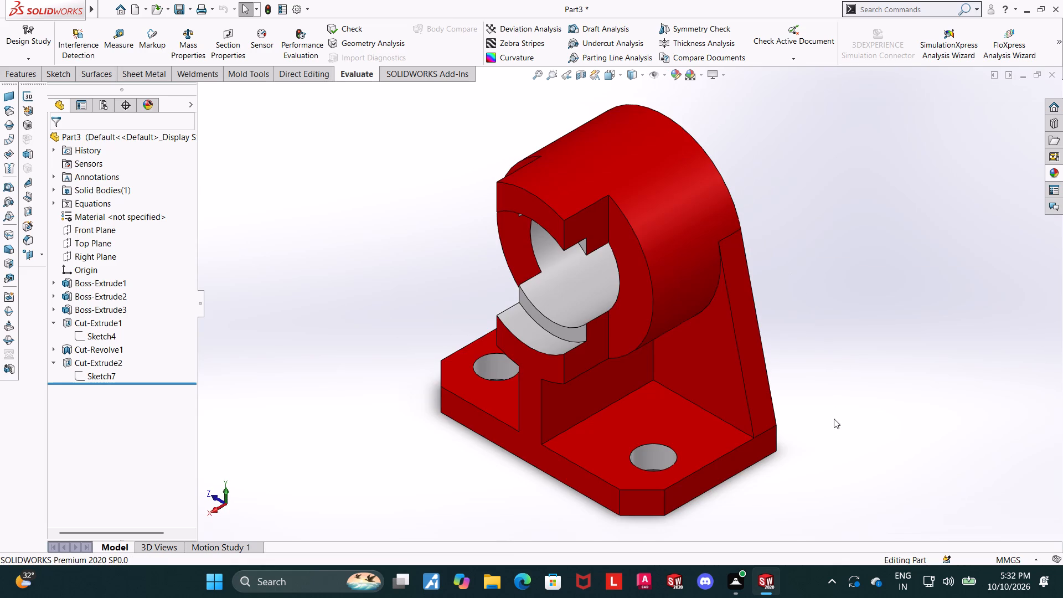
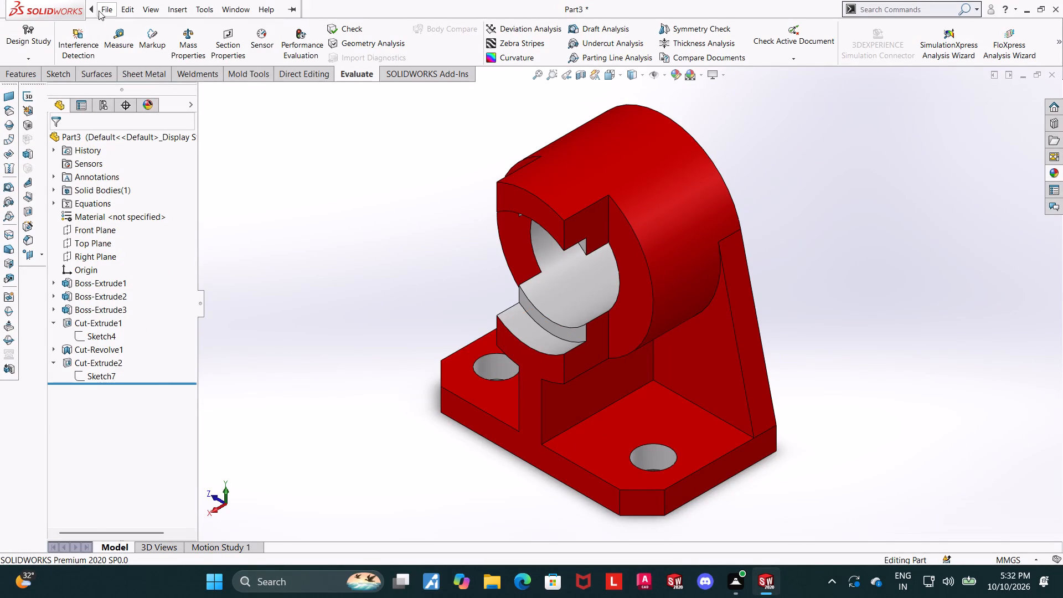
# Save the part in the Downloads folder as a SOLIDWORKS part named "arched gland ring housing".
pyautogui.click(138, 149)
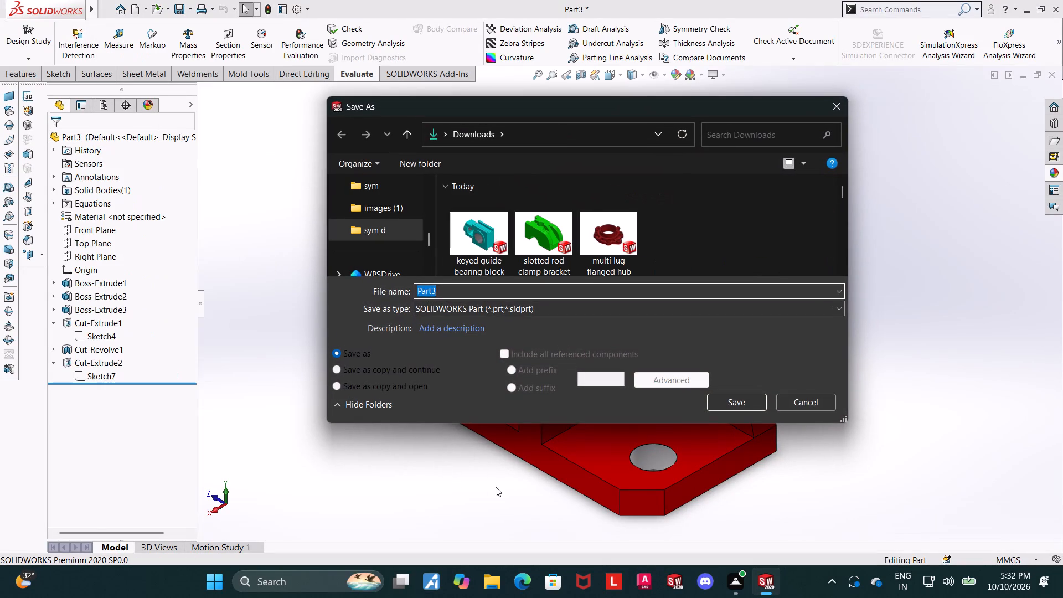
pyautogui.write('arched gland ring housing')
pyautogui.press('space')
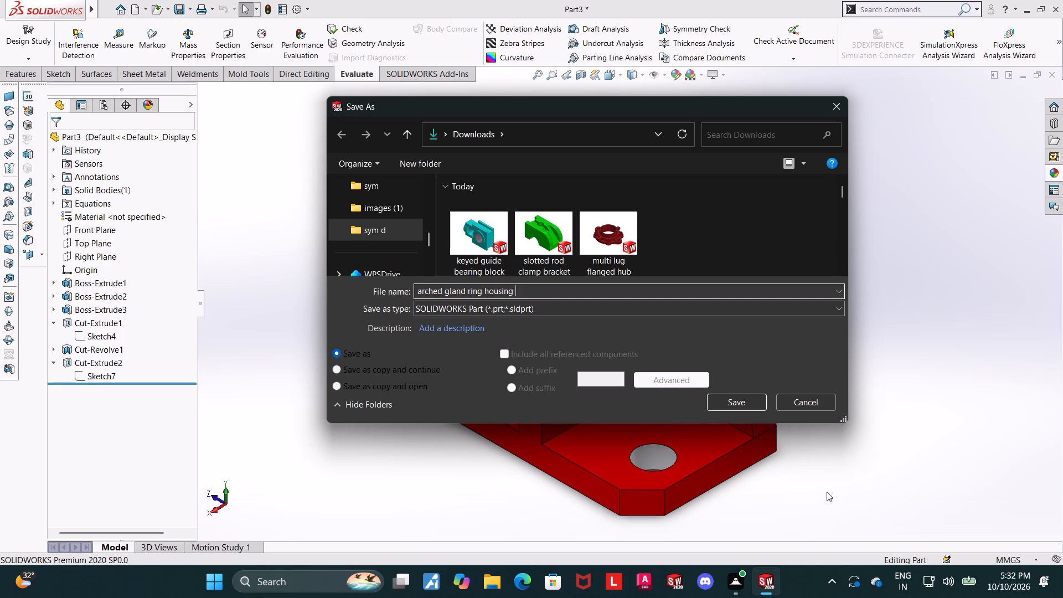
pyautogui.click(741, 399)
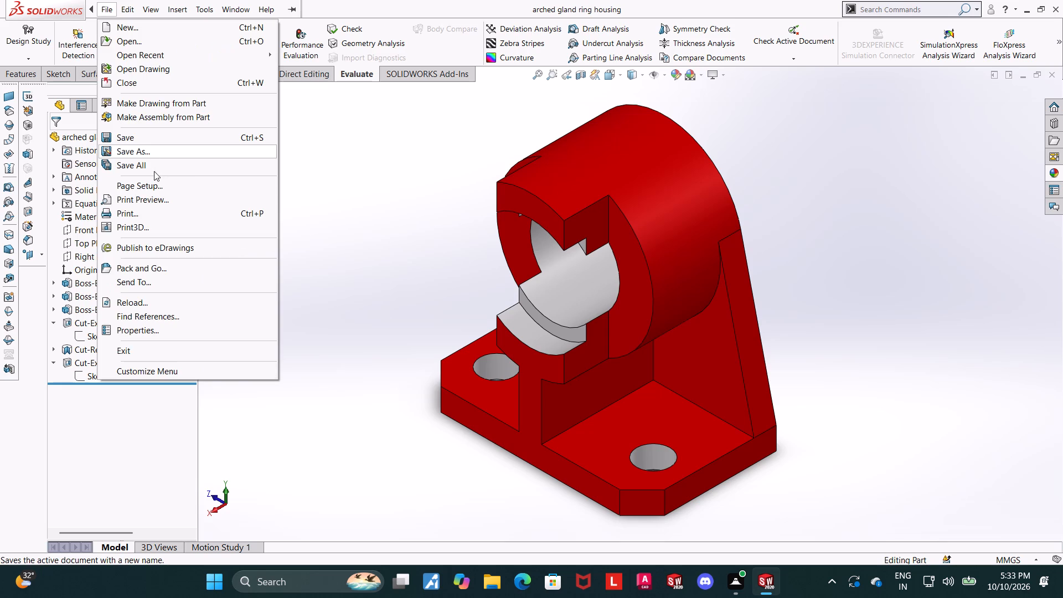
# Save a PDF copy of the part in Downloads under the same name, arched gland ring housing.
pyautogui.click(152, 158)
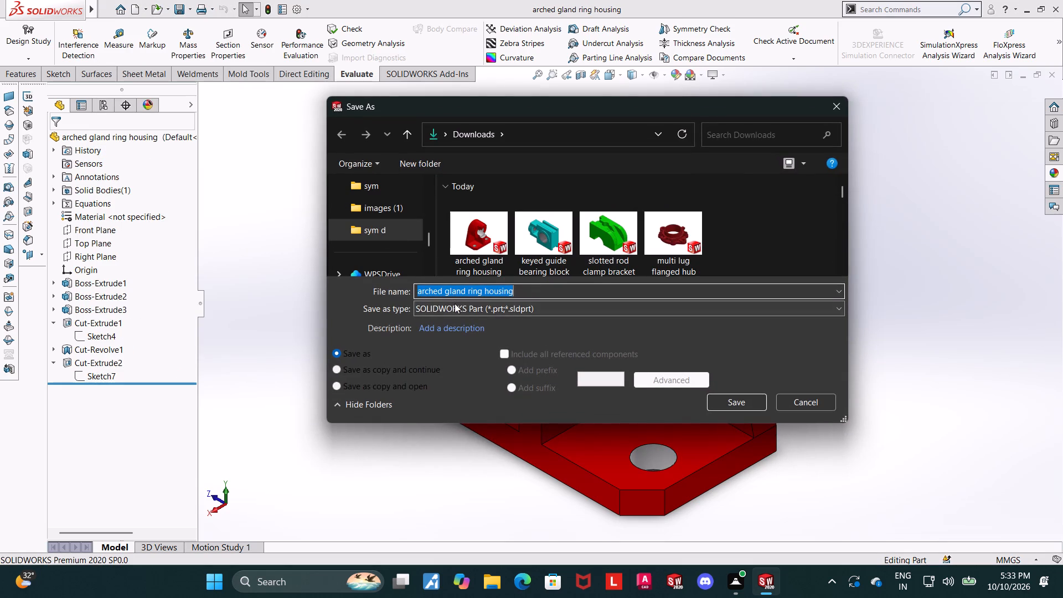
pyautogui.click(455, 303)
pyautogui.click(554, 84)
pyautogui.click(730, 426)
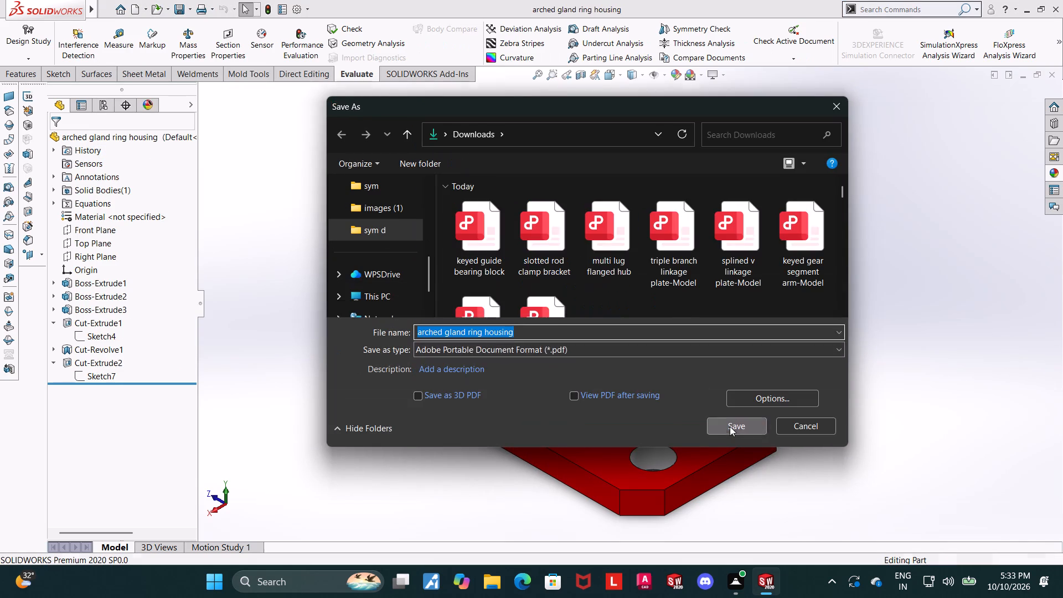